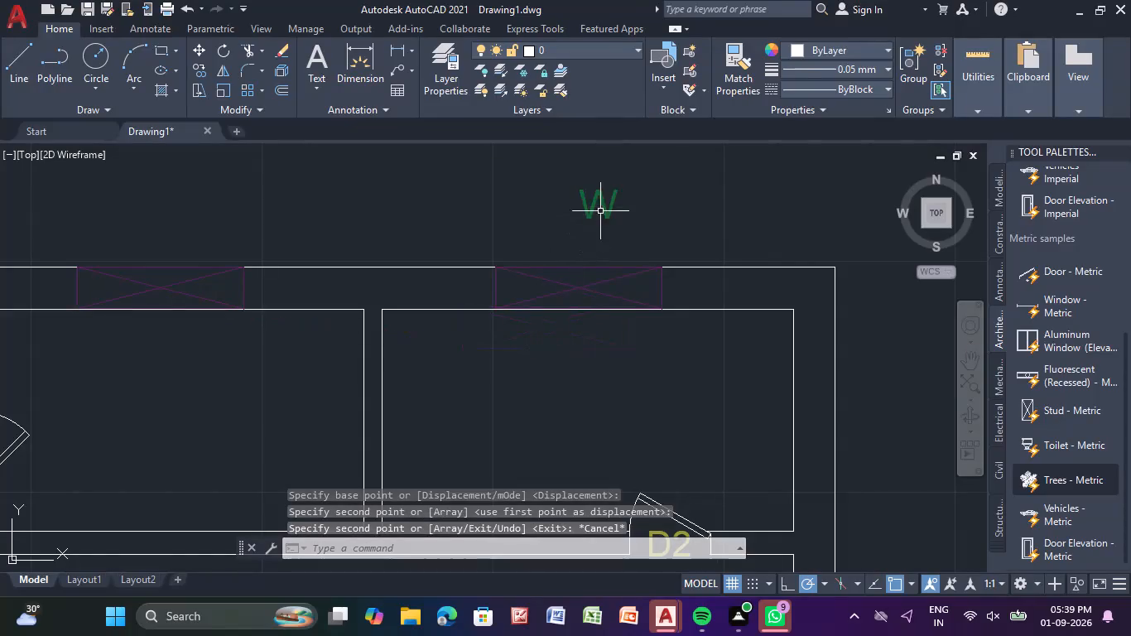
Delete the W label above the small top-wall window at the right end of the second plan.
{"action": "left_click", "coordinate": [609, 198]}
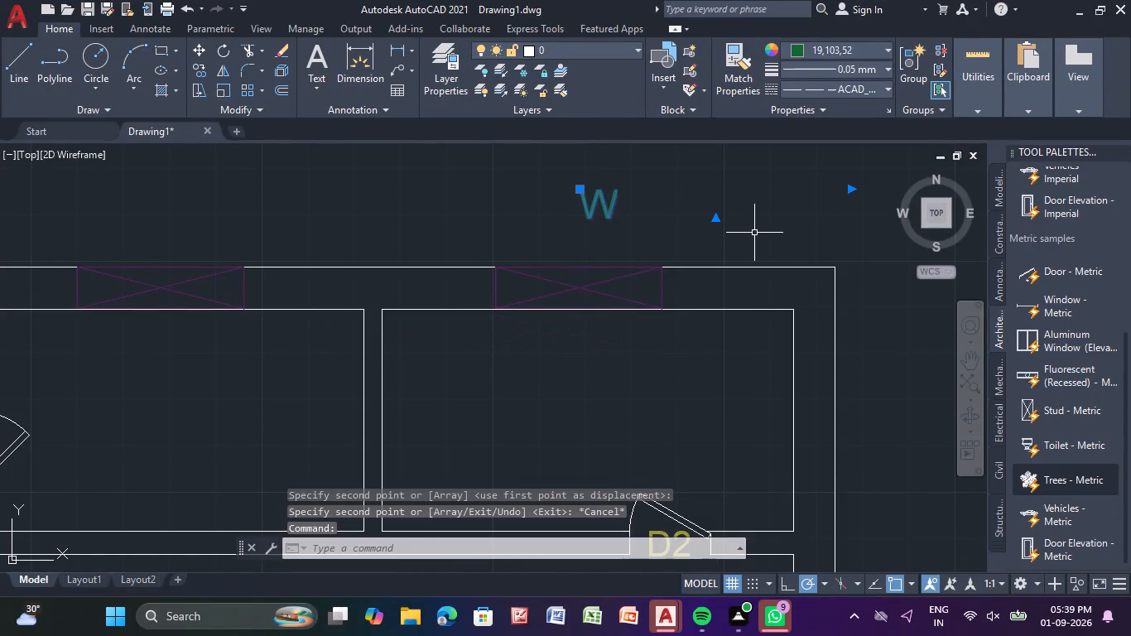
{"action": "key", "text": "Delete"}
Copy the V label from the ground floor toilet window to above the two small top-wall windows of the second plan.
{"action": "scroll", "coordinate": [752, 234], "scroll_direction": "down", "scroll_amount": 4}
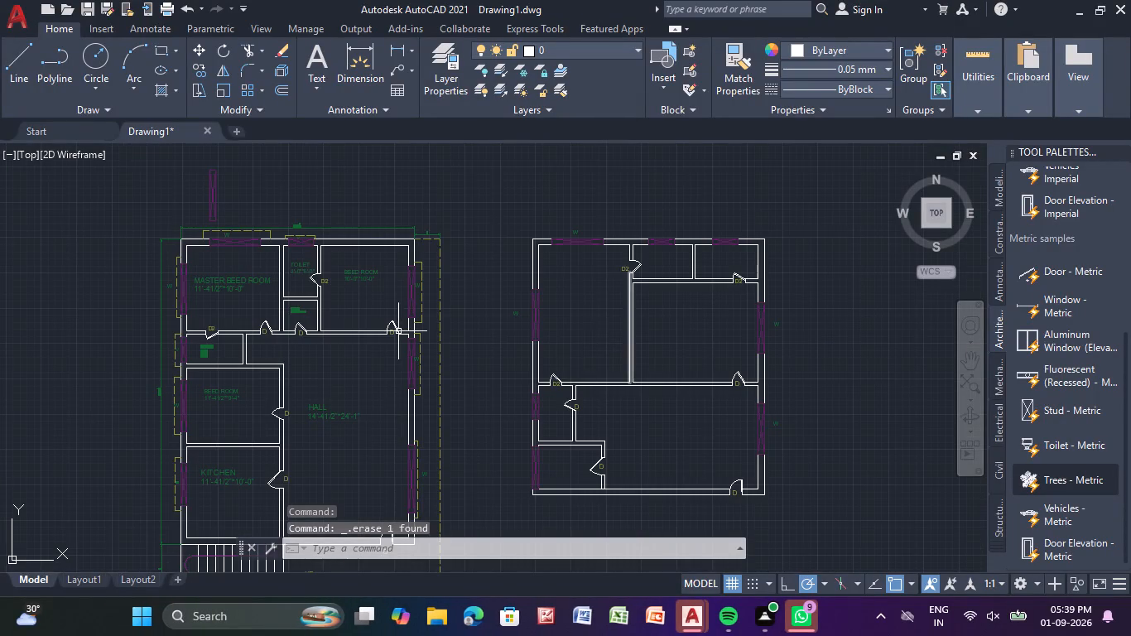
{"action": "scroll", "coordinate": [287, 250], "scroll_direction": "up", "scroll_amount": 3}
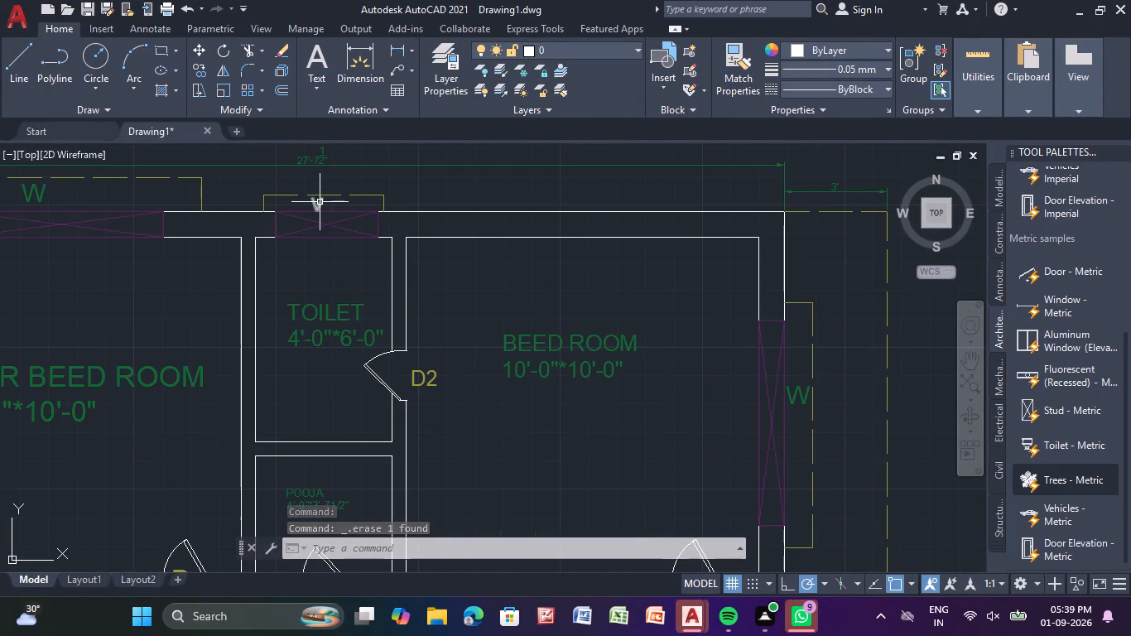
{"action": "left_click", "coordinate": [320, 202]}
{"action": "left_click", "coordinate": [193, 69]}
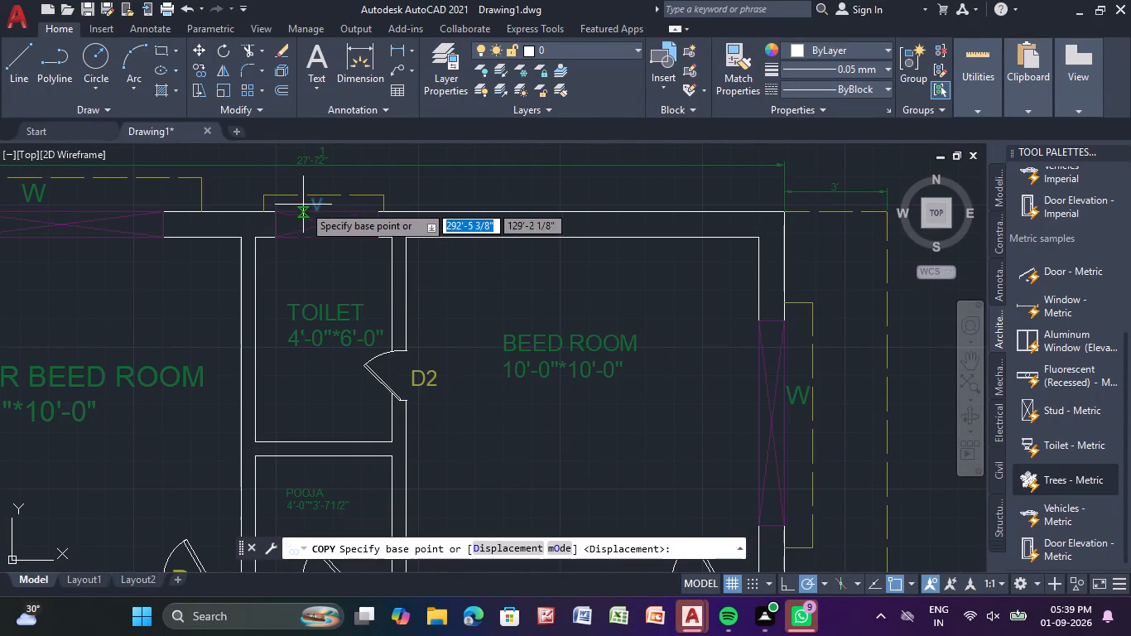
{"action": "left_click_drag", "start_coordinate": [306, 202], "coordinate": [323, 200]}
{"action": "middle_click_drag", "start_coordinate": [714, 214], "coordinate": [166, 357]}
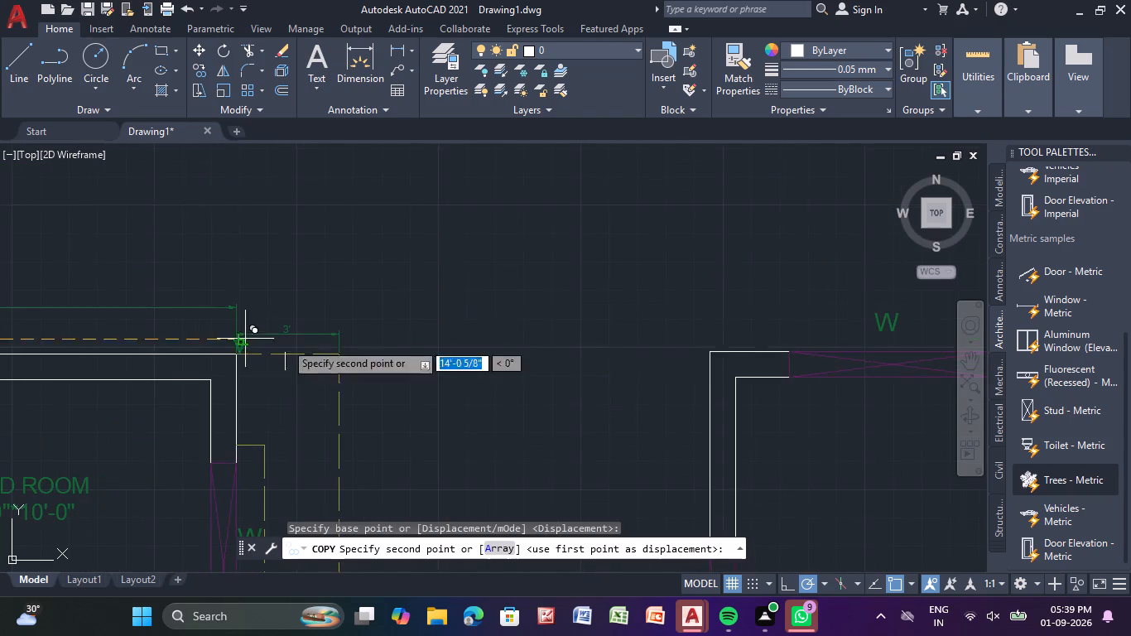
{"action": "scroll", "coordinate": [732, 349], "scroll_direction": "down", "scroll_amount": 1}
{"action": "middle_click_drag", "start_coordinate": [733, 348], "coordinate": [253, 329]}
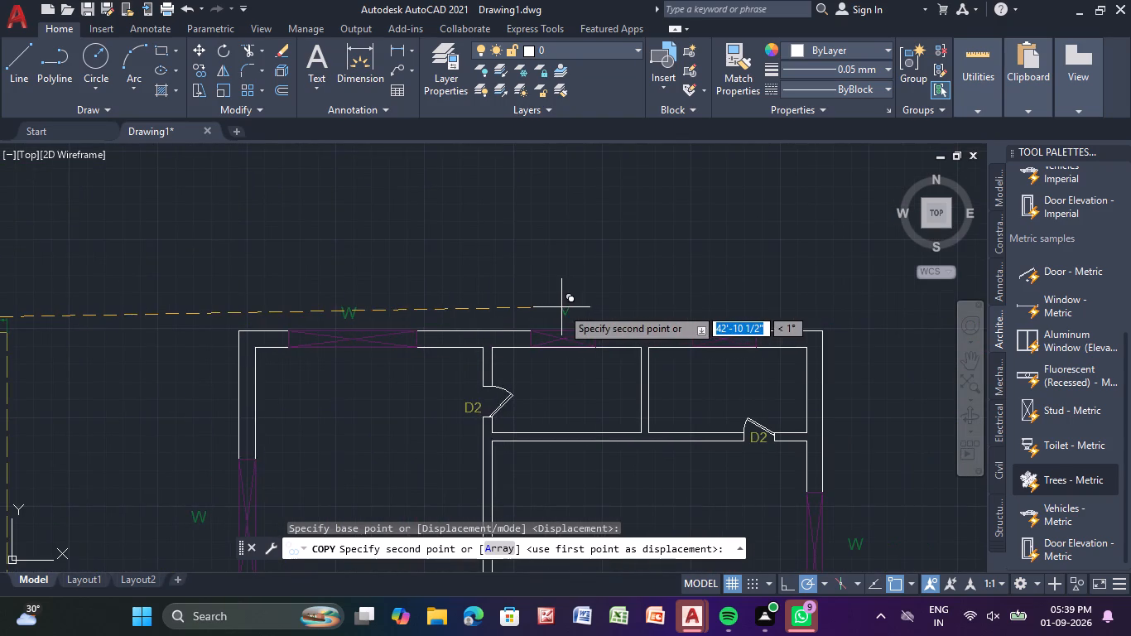
{"action": "scroll", "coordinate": [561, 307], "scroll_direction": "up", "scroll_amount": 1}
{"action": "left_click", "coordinate": [555, 322]}
{"action": "middle_click_drag", "start_coordinate": [792, 305], "coordinate": [584, 324]}
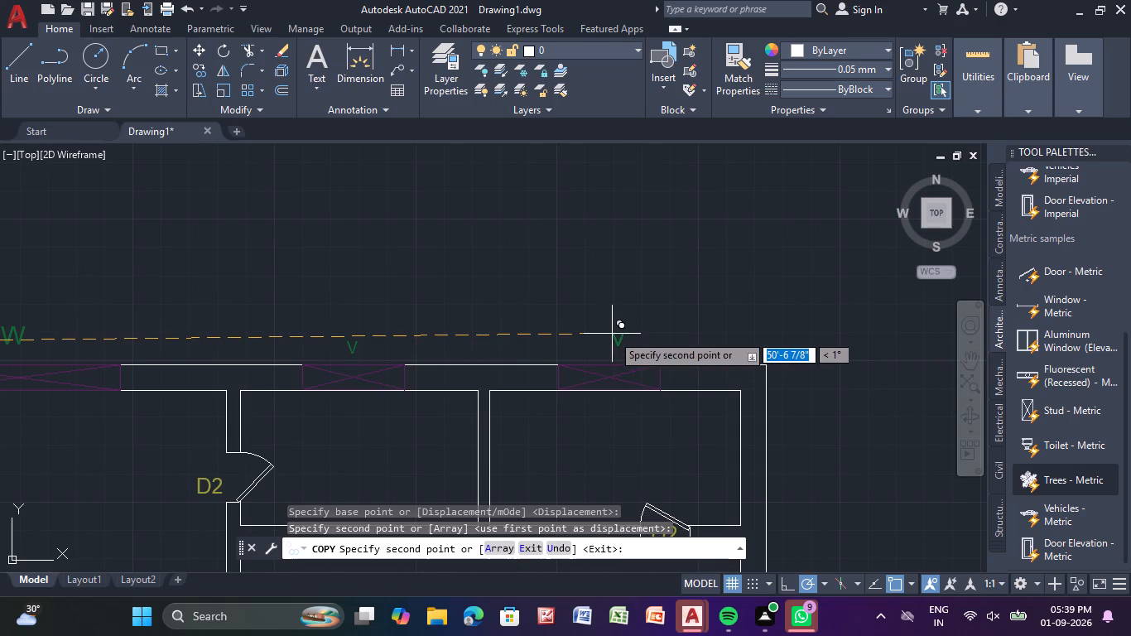
{"action": "left_click", "coordinate": [609, 340]}
Place another copy of the V label outside the small left-wall window below door D2 in the second plan.
{"action": "scroll", "coordinate": [390, 452], "scroll_direction": "down", "scroll_amount": 1}
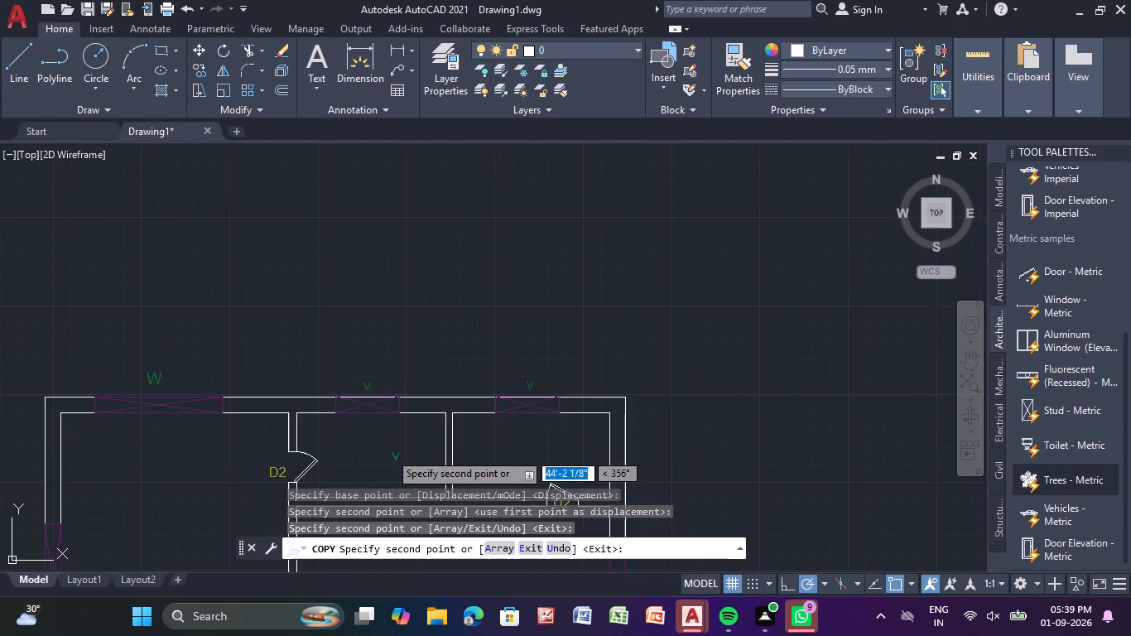
{"action": "middle_click_drag", "start_coordinate": [376, 450], "coordinate": [528, 260]}
{"action": "middle_click_drag", "start_coordinate": [172, 440], "coordinate": [341, 275]}
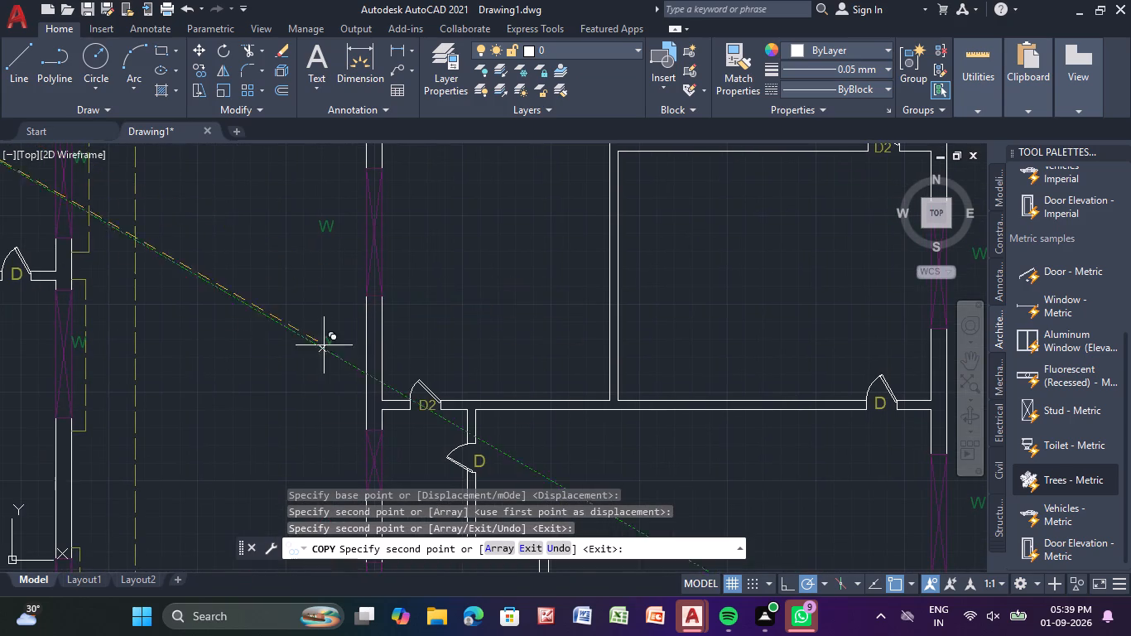
{"action": "middle_click_drag", "start_coordinate": [300, 421], "coordinate": [351, 293]}
{"action": "left_click", "coordinate": [392, 327]}
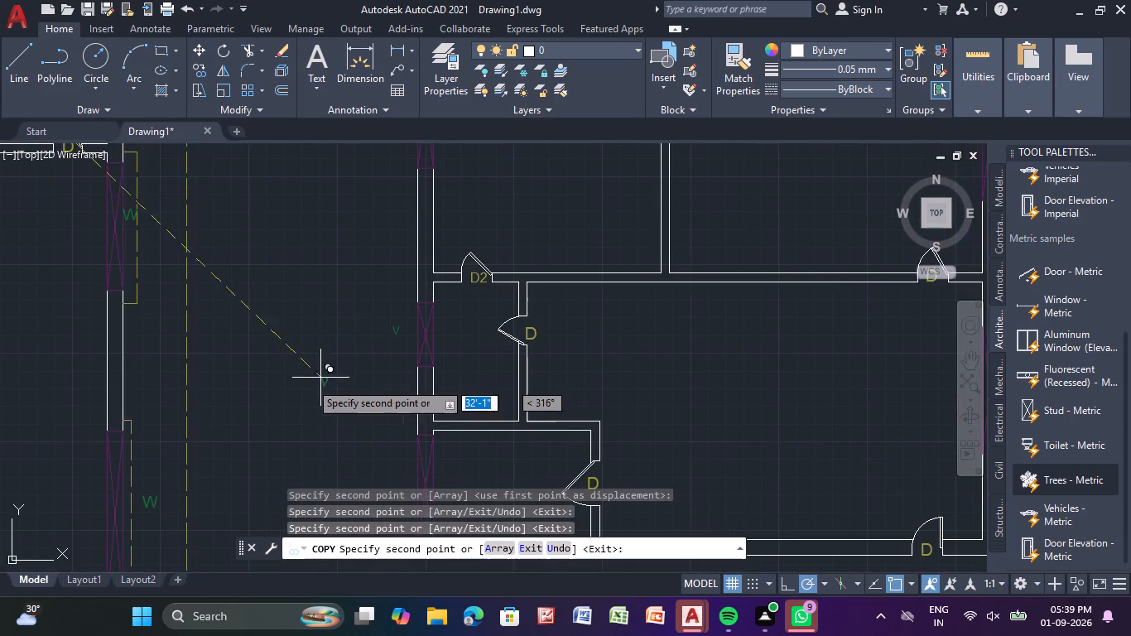
{"action": "key", "text": "Escape"}
{"action": "key", "text": "Escape"}
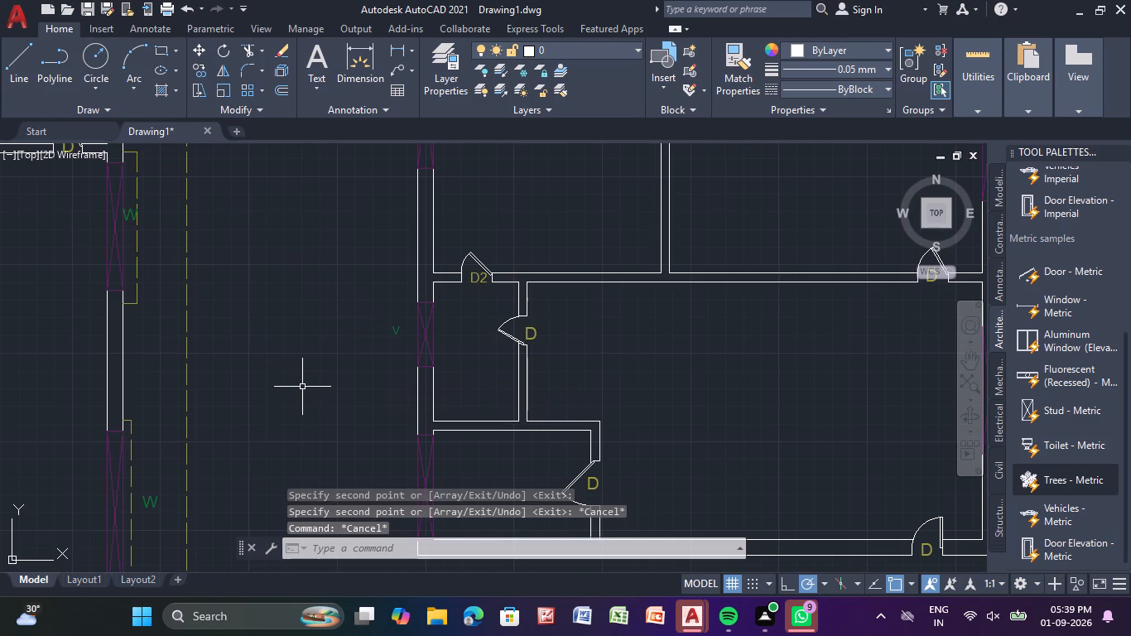
Copy the W3 label from the ground floor kitchen window to outside the lowest left-wall window of the second plan.
{"action": "scroll", "coordinate": [302, 387], "scroll_direction": "down", "scroll_amount": 3}
{"action": "middle_click_drag", "start_coordinate": [301, 387], "coordinate": [307, 361]}
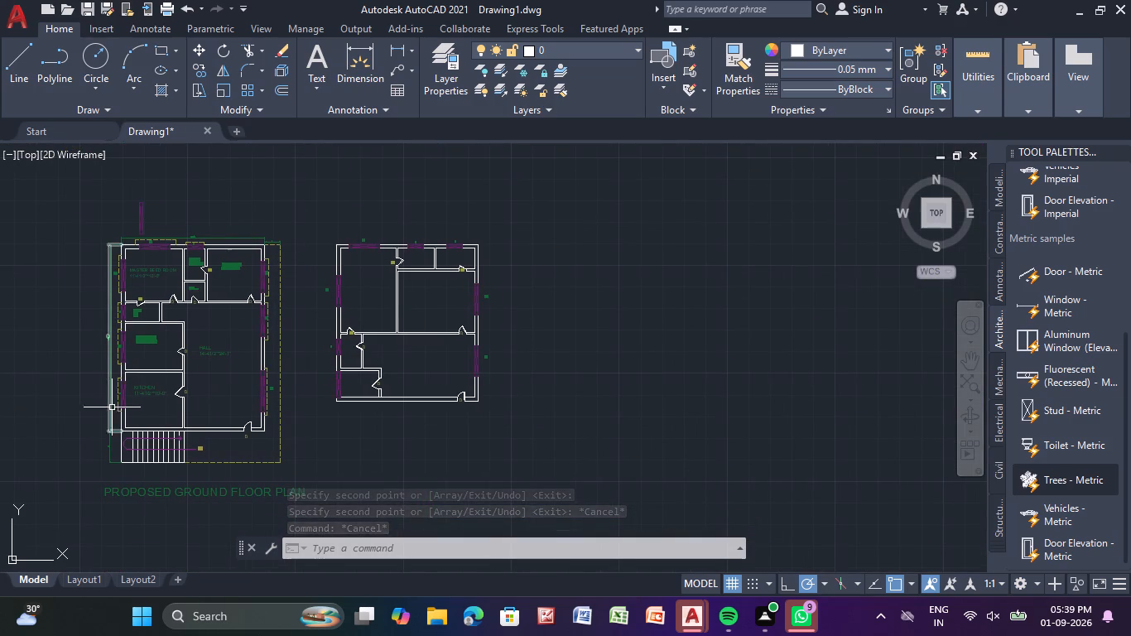
{"action": "scroll", "coordinate": [128, 407], "scroll_direction": "up", "scroll_amount": 3}
{"action": "middle_click_drag", "start_coordinate": [128, 407], "coordinate": [176, 392]}
{"action": "scroll", "coordinate": [176, 392], "scroll_direction": "up", "scroll_amount": 1}
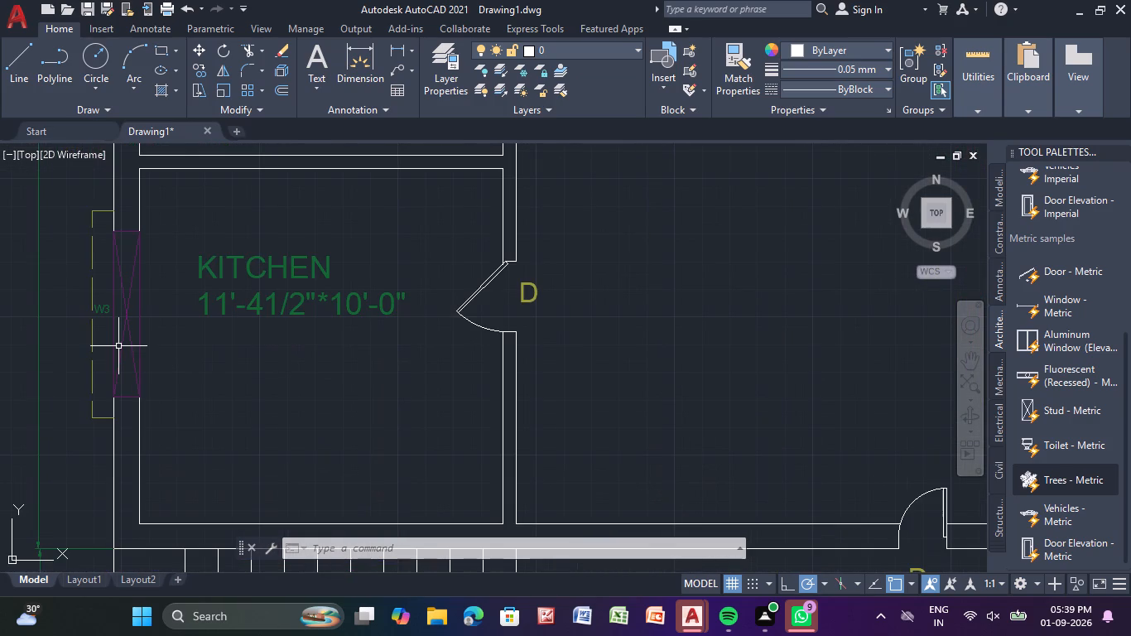
{"action": "scroll", "coordinate": [117, 340], "scroll_direction": "up", "scroll_amount": 1}
{"action": "left_click", "coordinate": [89, 291]}
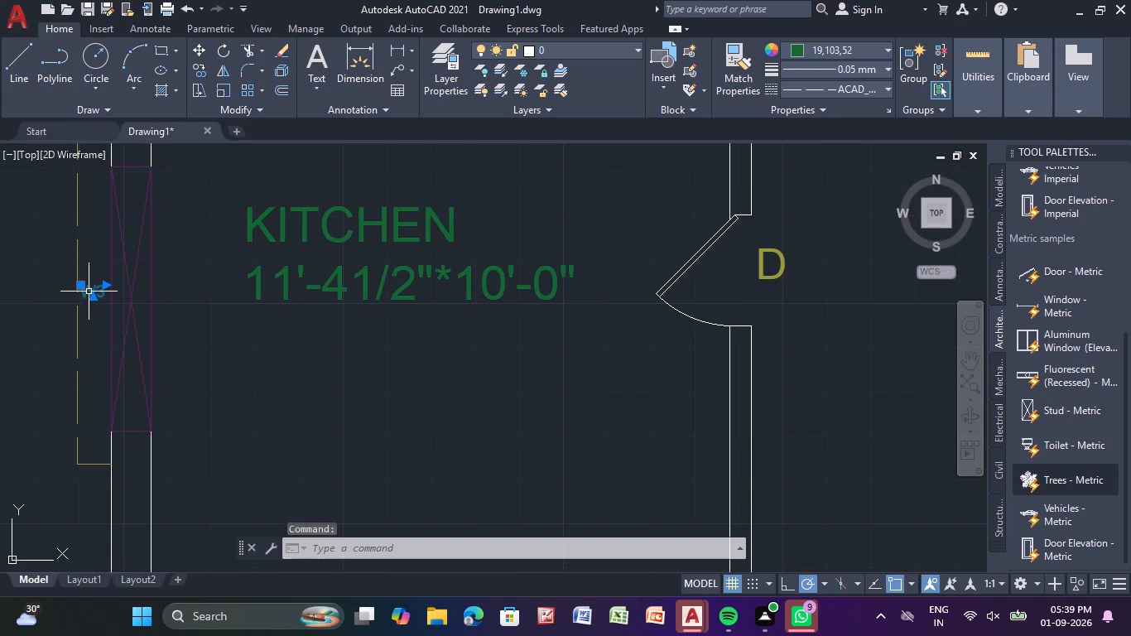
{"action": "left_click", "coordinate": [199, 65]}
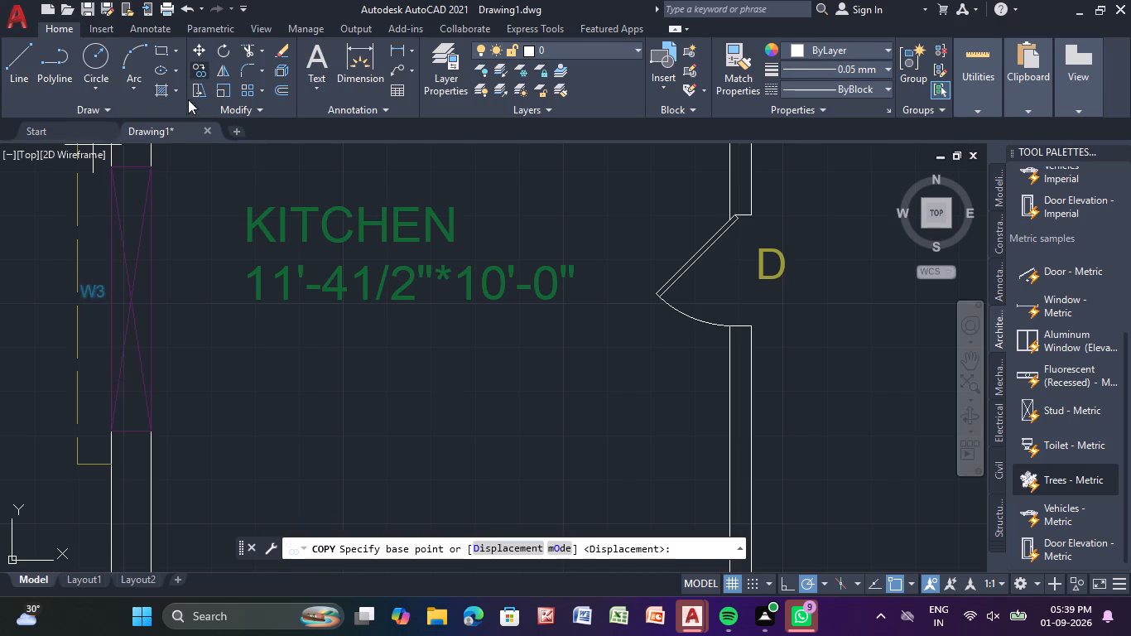
{"action": "left_click", "coordinate": [97, 294]}
{"action": "scroll", "coordinate": [547, 366], "scroll_direction": "down", "scroll_amount": 2}
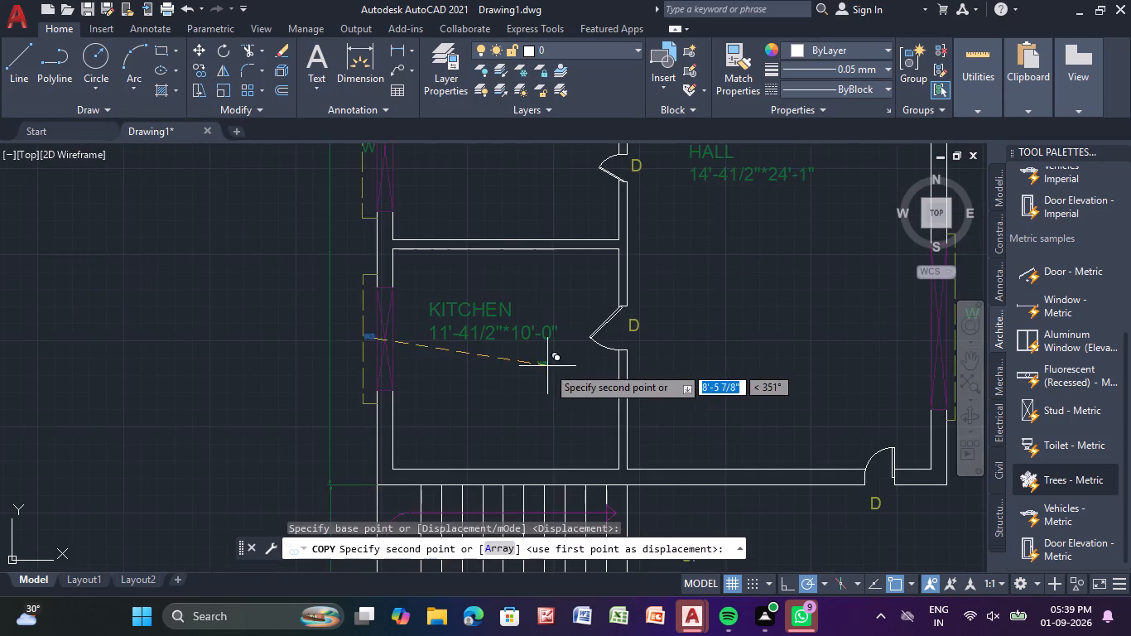
{"action": "middle_click_drag", "start_coordinate": [547, 366], "coordinate": [401, 369]}
{"action": "middle_click_drag", "start_coordinate": [952, 381], "coordinate": [392, 354]}
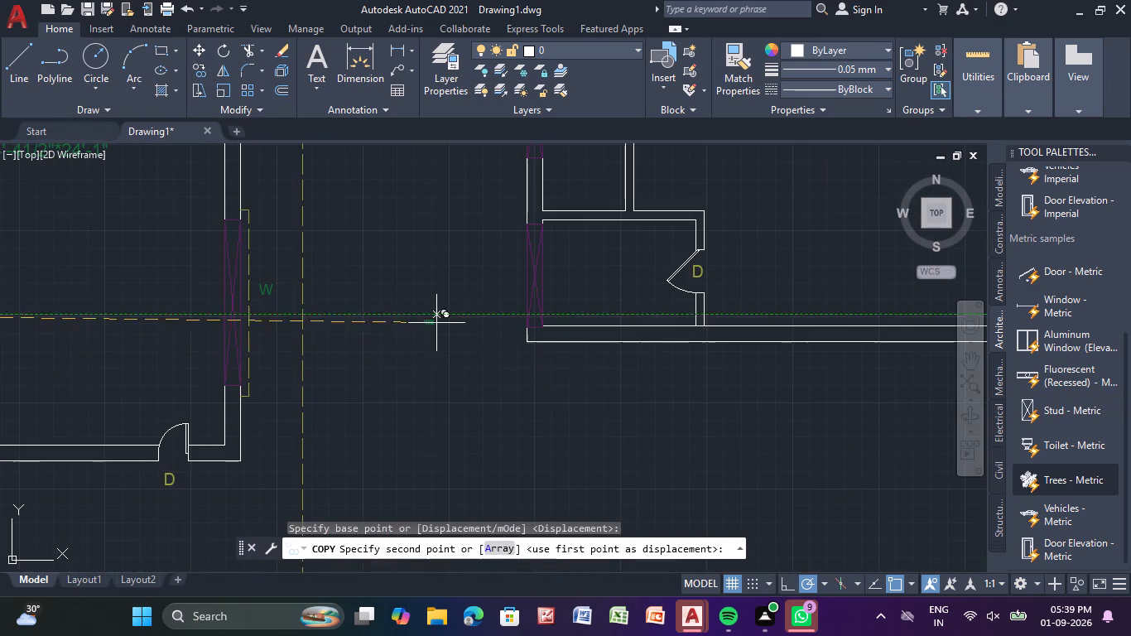
{"action": "scroll", "coordinate": [460, 299], "scroll_direction": "up", "scroll_amount": 1}
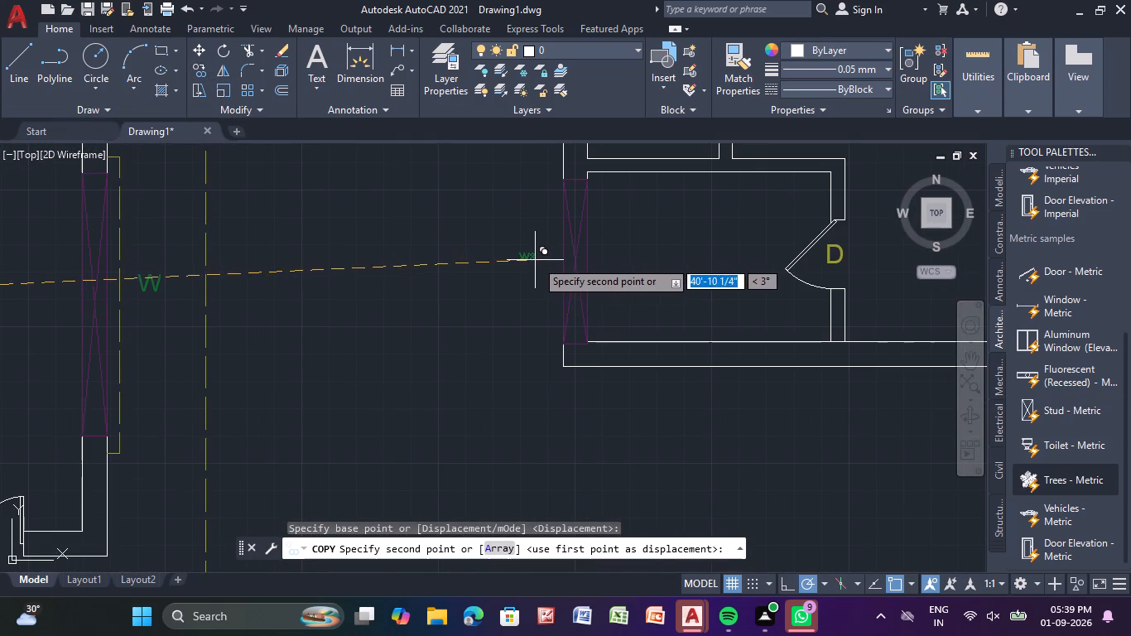
{"action": "left_click", "coordinate": [541, 276]}
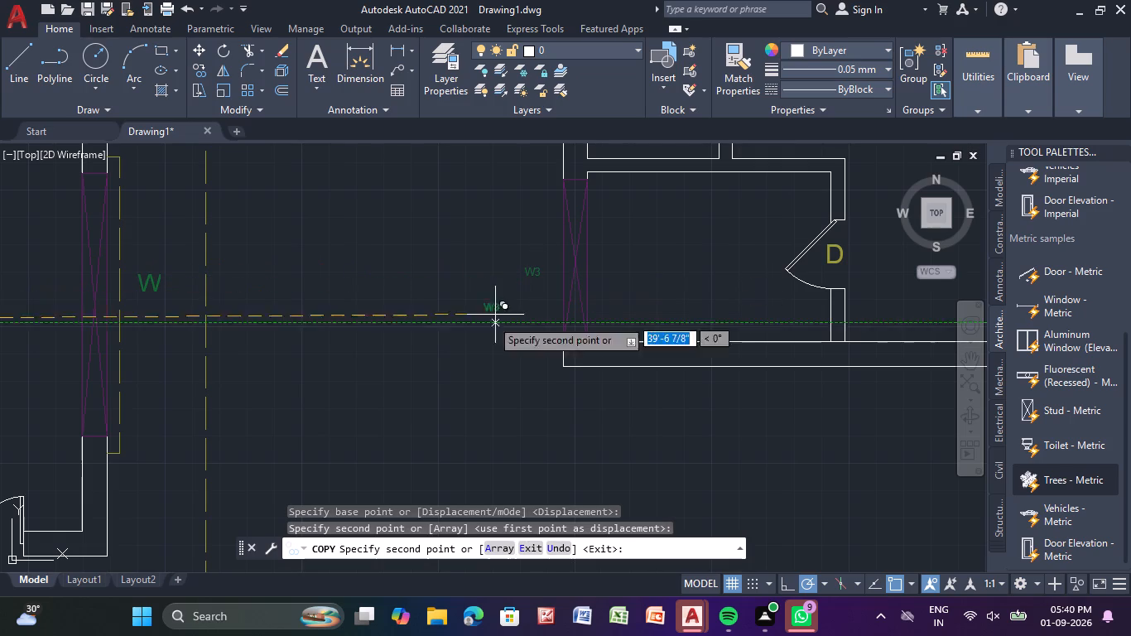
{"action": "key", "text": "Escape"}
{"action": "key", "text": "Escape"}
{"action": "key", "text": "Escape"}
{"action": "key", "text": "Escape"}
{"action": "key", "text": "Escape"}
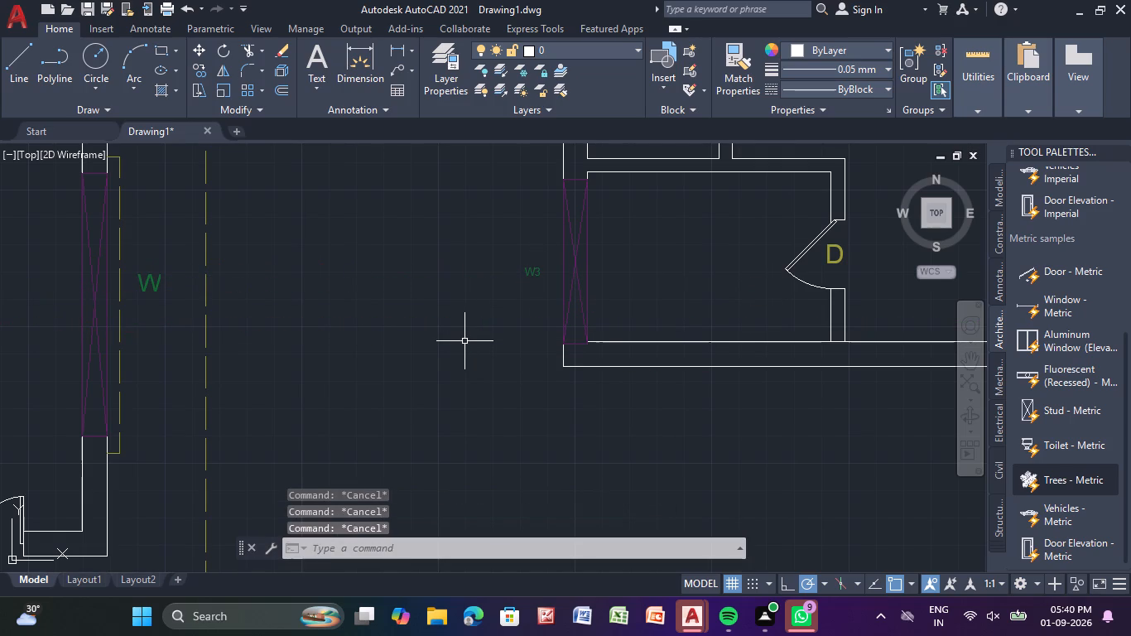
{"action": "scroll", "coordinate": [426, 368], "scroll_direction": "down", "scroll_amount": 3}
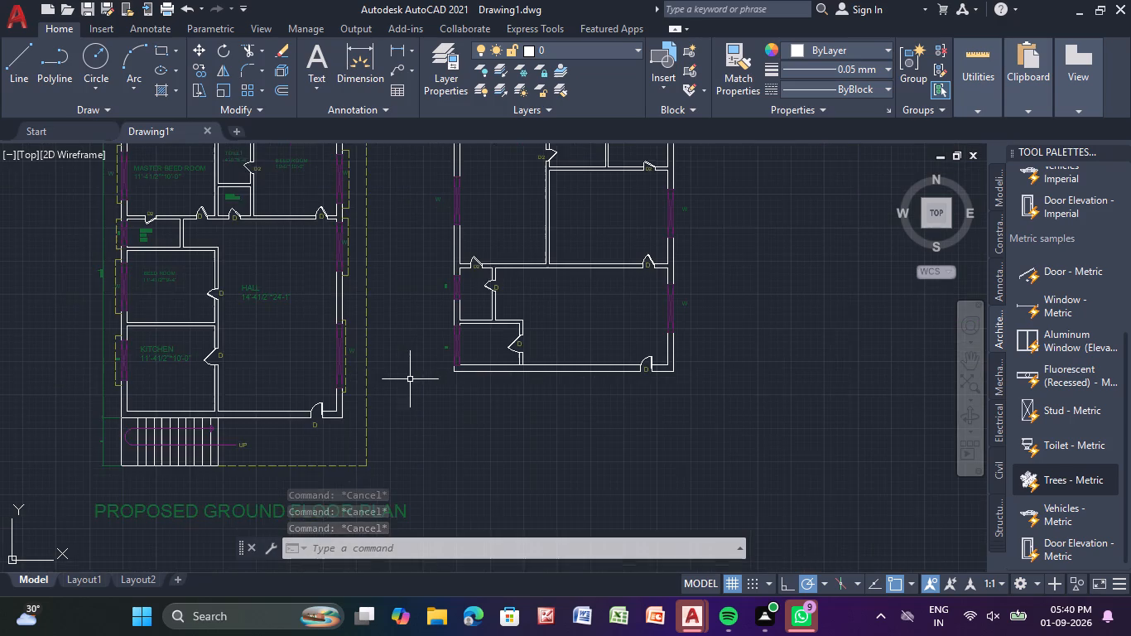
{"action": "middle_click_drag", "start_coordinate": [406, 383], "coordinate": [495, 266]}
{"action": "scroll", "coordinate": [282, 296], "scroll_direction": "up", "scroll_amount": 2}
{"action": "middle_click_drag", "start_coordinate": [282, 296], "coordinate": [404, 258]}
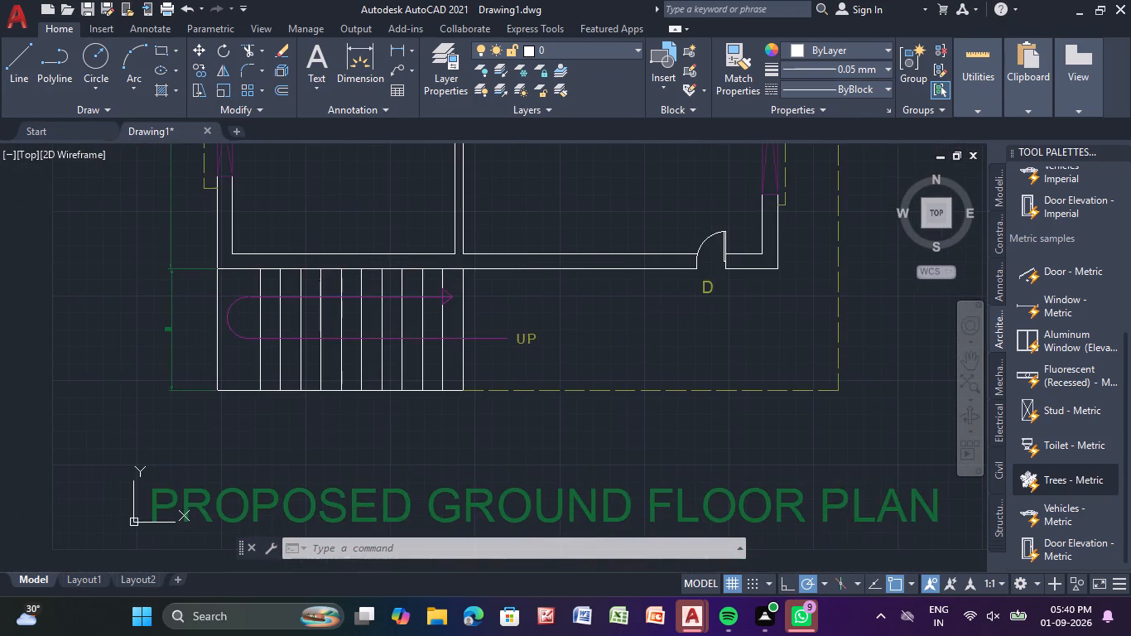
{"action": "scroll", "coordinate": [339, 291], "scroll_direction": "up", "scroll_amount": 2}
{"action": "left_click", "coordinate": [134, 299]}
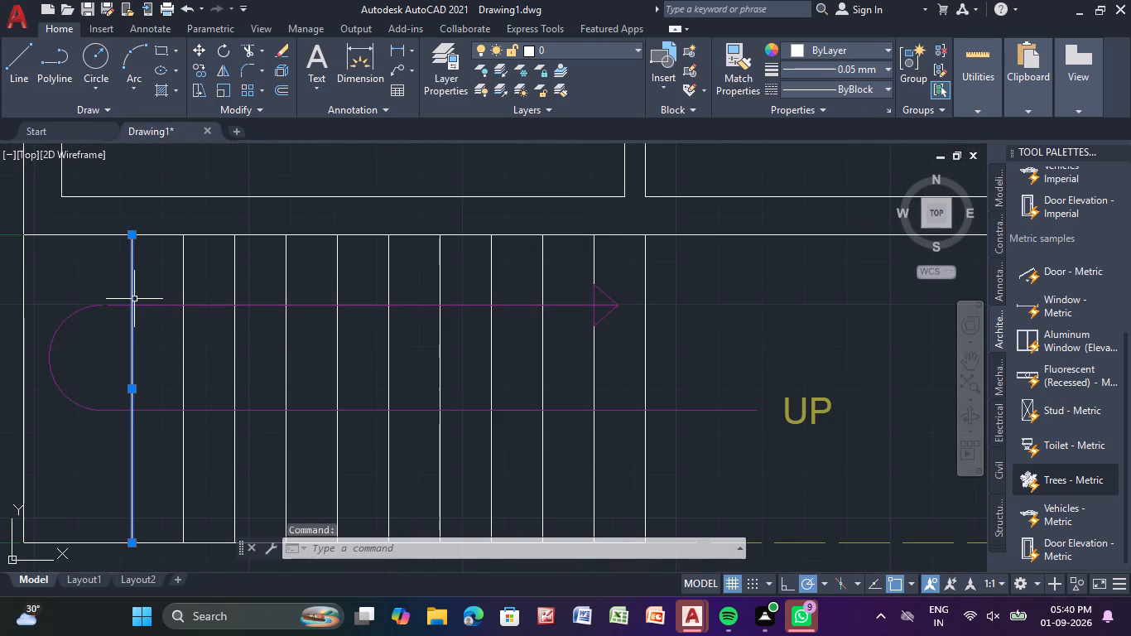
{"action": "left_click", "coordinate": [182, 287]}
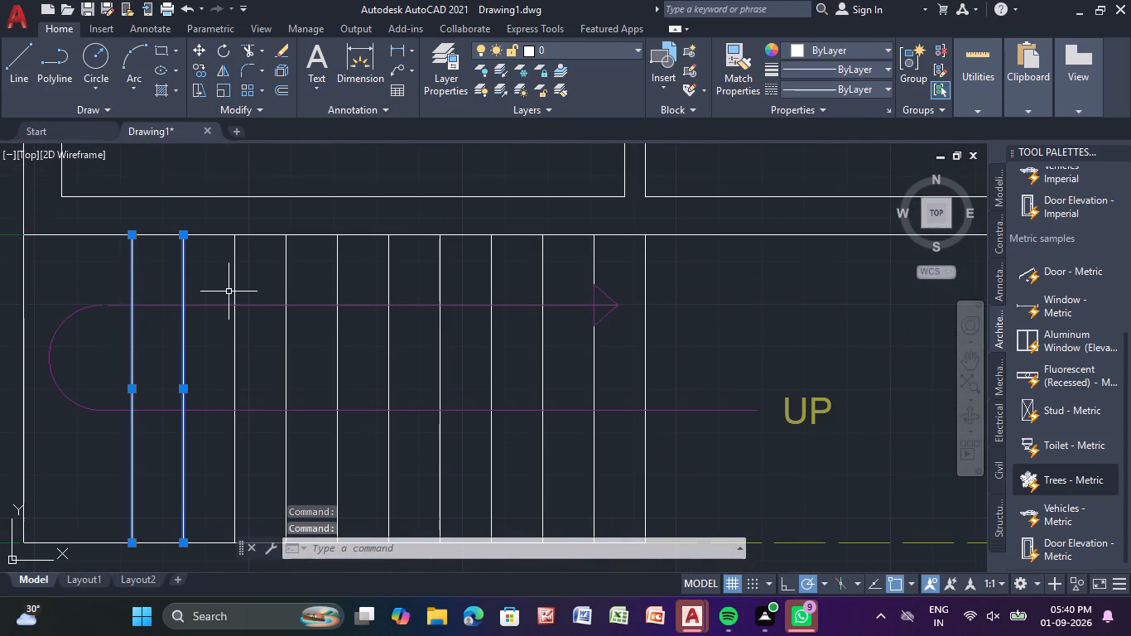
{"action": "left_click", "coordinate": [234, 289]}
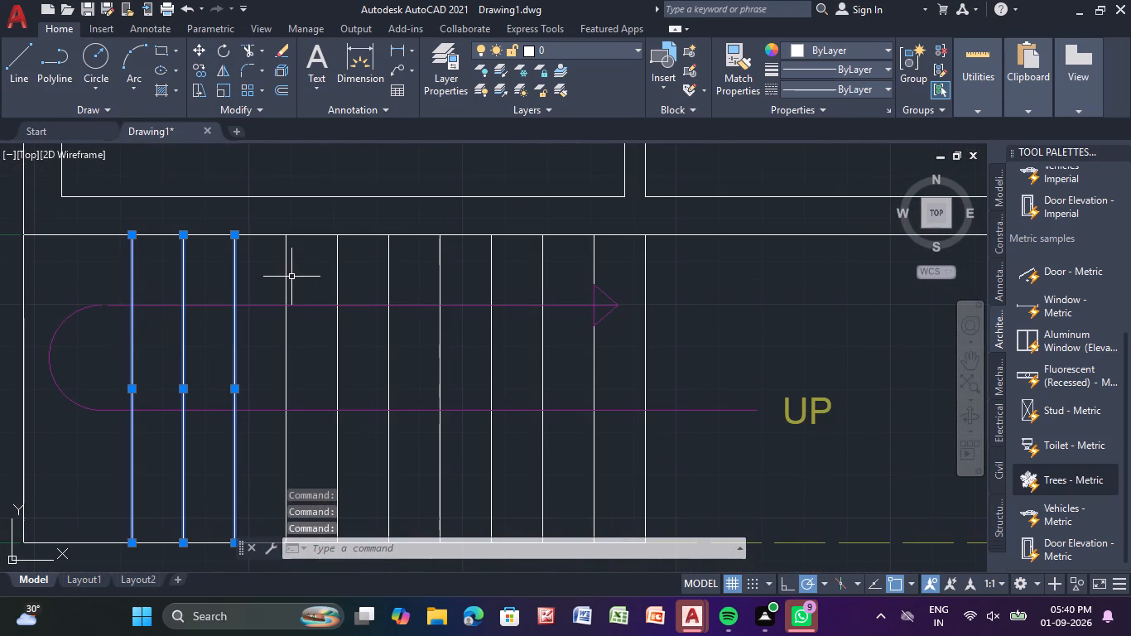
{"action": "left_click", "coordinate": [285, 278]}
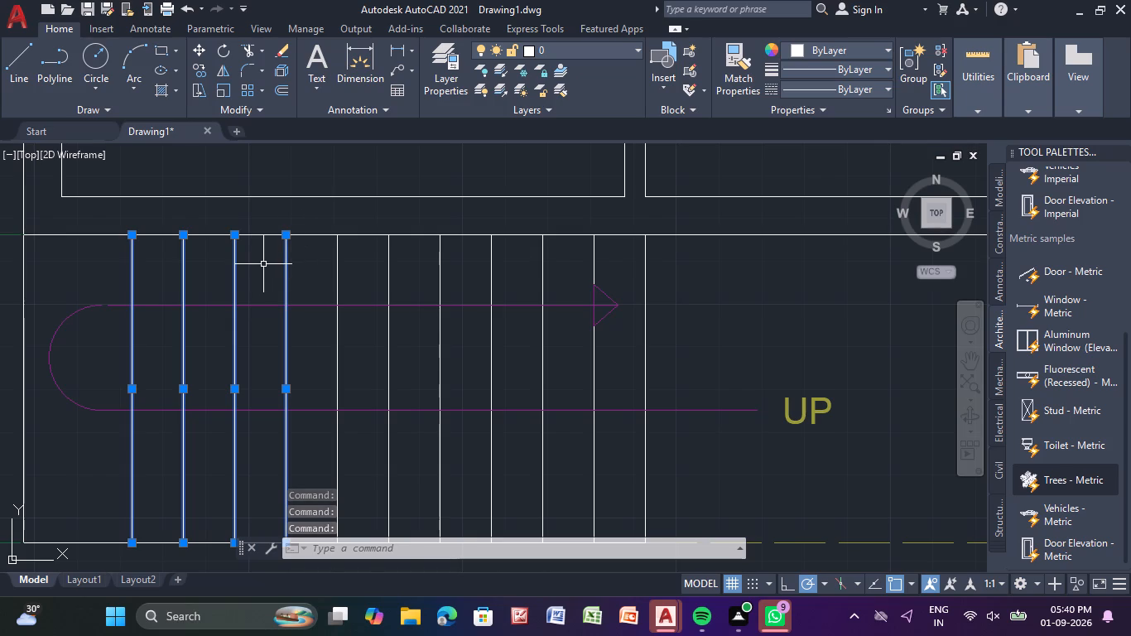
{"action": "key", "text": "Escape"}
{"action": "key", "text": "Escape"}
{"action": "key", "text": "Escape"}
Draw a line along the ground floor staircase's top edge, from its right end to the outer left corner.
{"action": "key", "text": "l"}
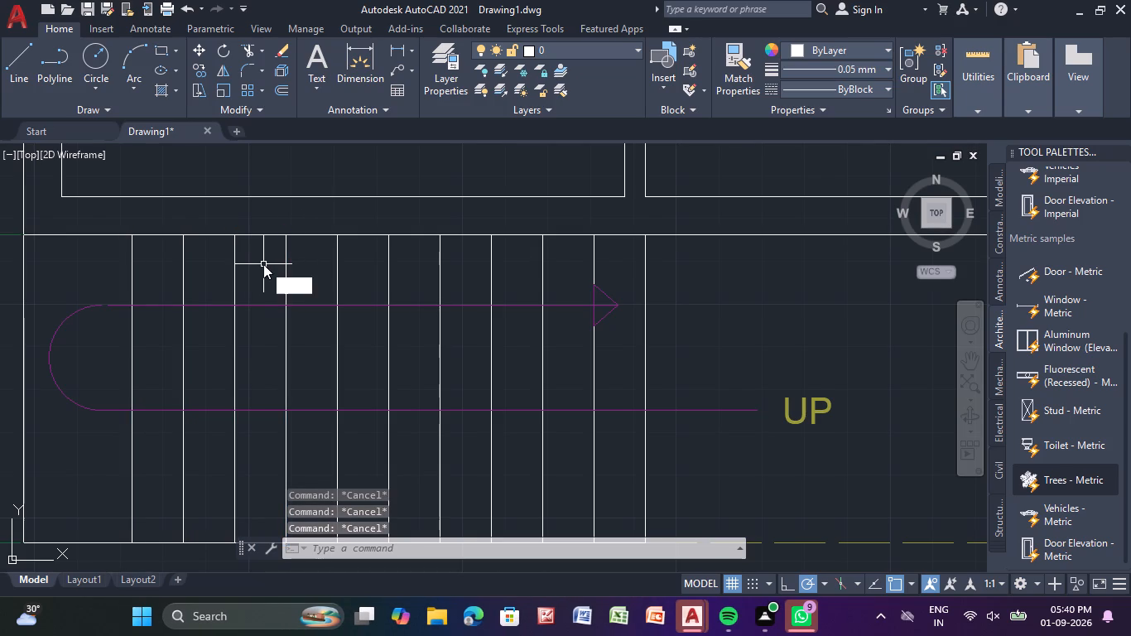
{"action": "key", "text": "Return"}
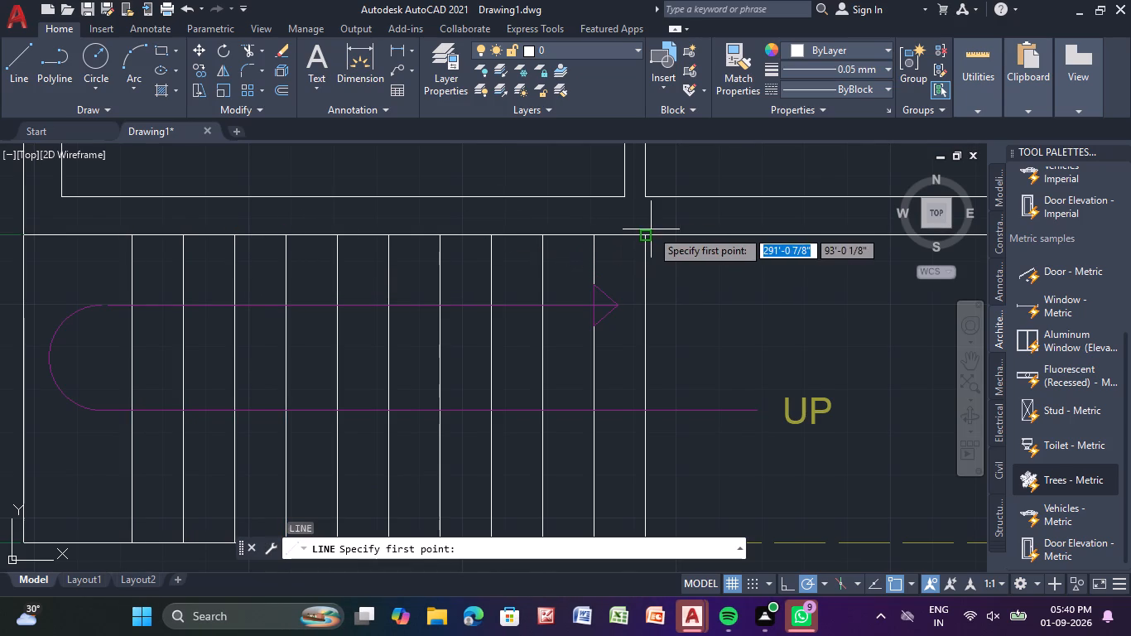
{"action": "left_click", "coordinate": [643, 234]}
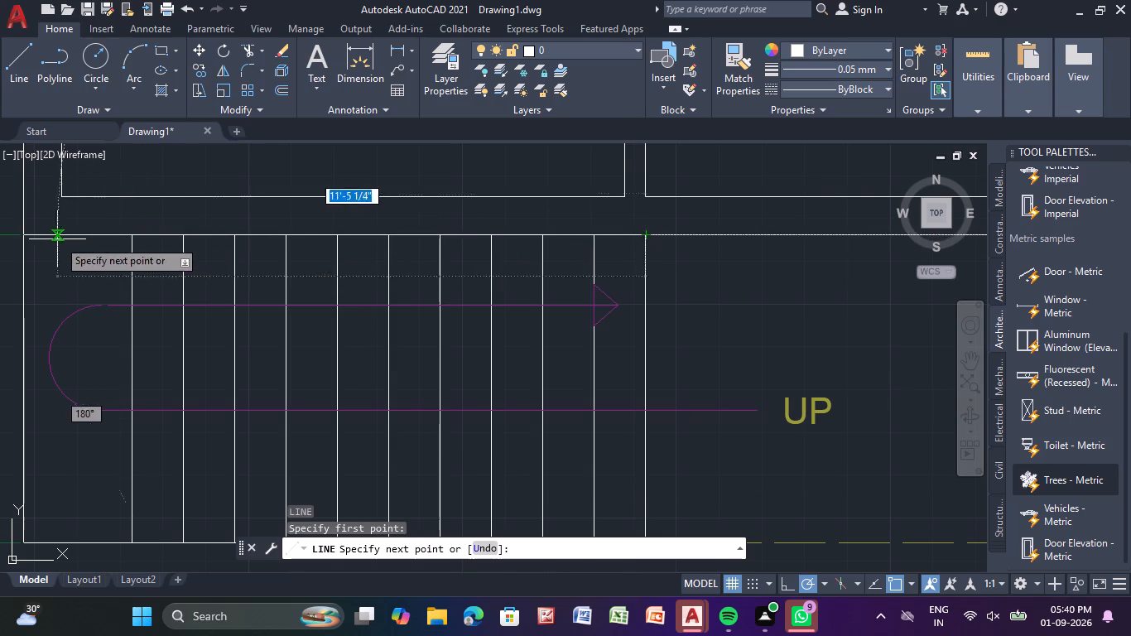
{"action": "left_click", "coordinate": [24, 239]}
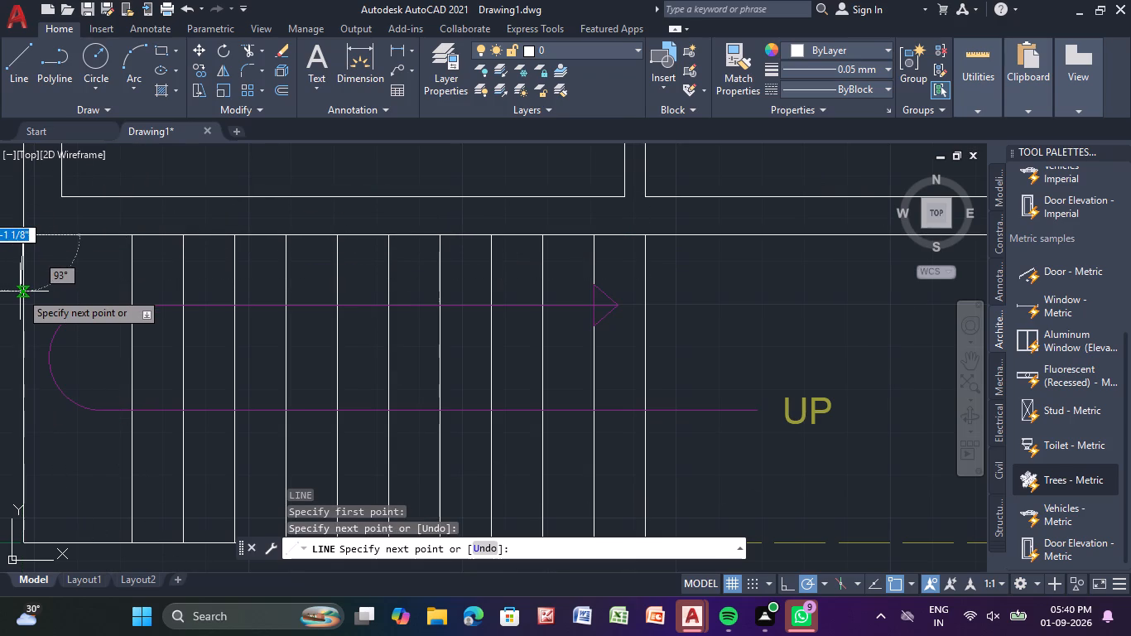
{"action": "key", "text": "Escape"}
Group the ground floor staircase's top, bottom and left edge lines with all its tread lines, leaving out the arrow and UP text.
{"action": "scroll", "coordinate": [20, 292], "scroll_direction": "up", "scroll_amount": 1}
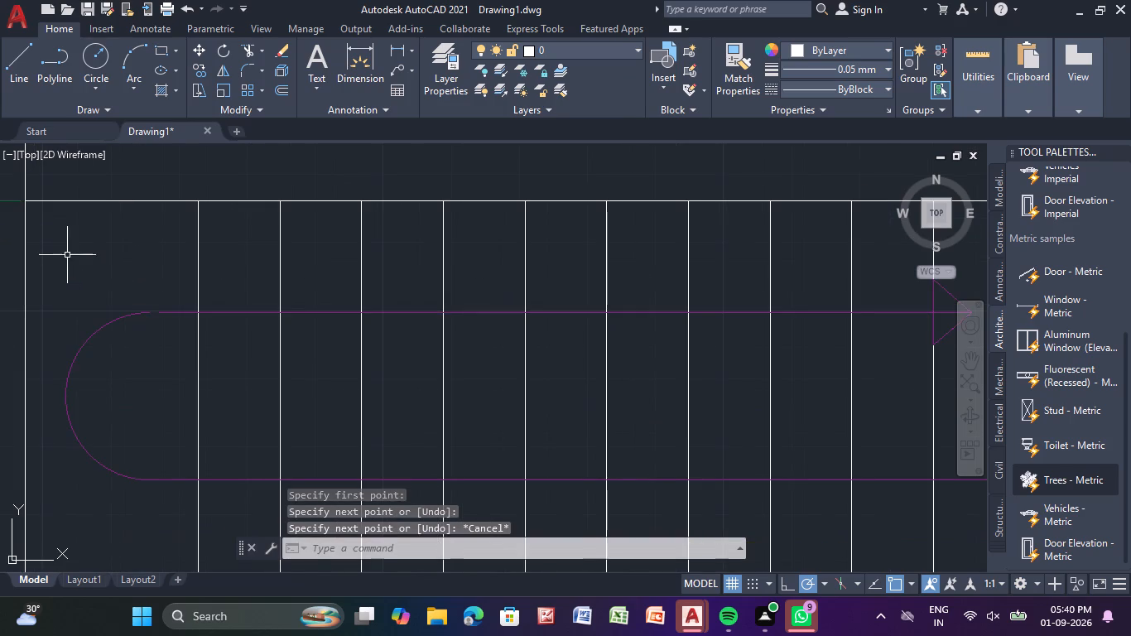
{"action": "middle_click_drag", "start_coordinate": [67, 254], "coordinate": [50, 315]}
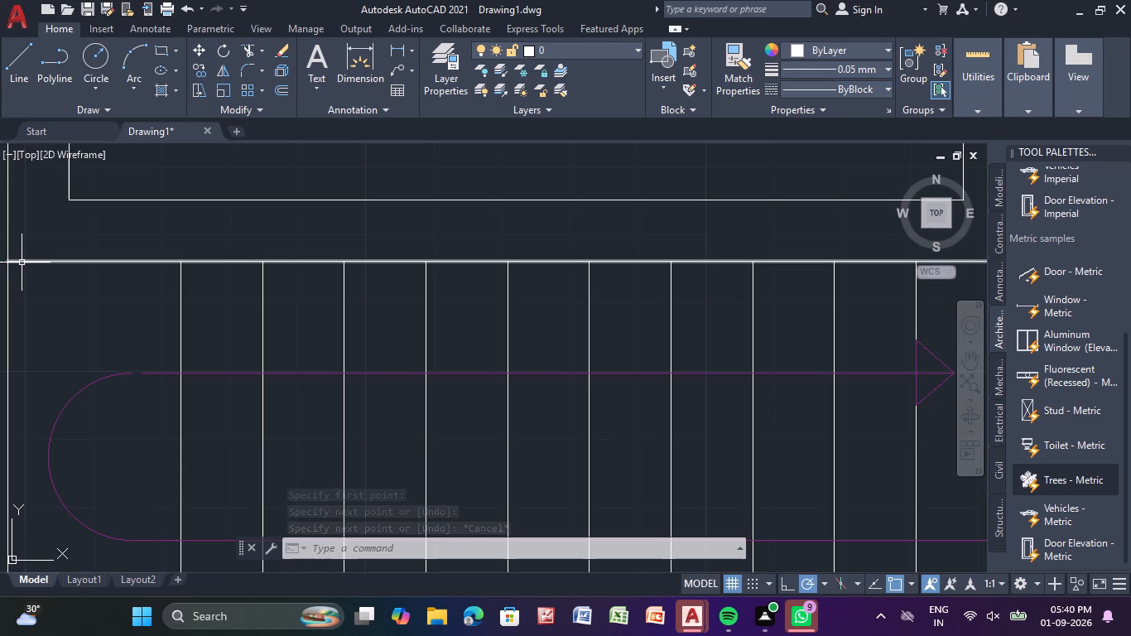
{"action": "left_click", "coordinate": [22, 263]}
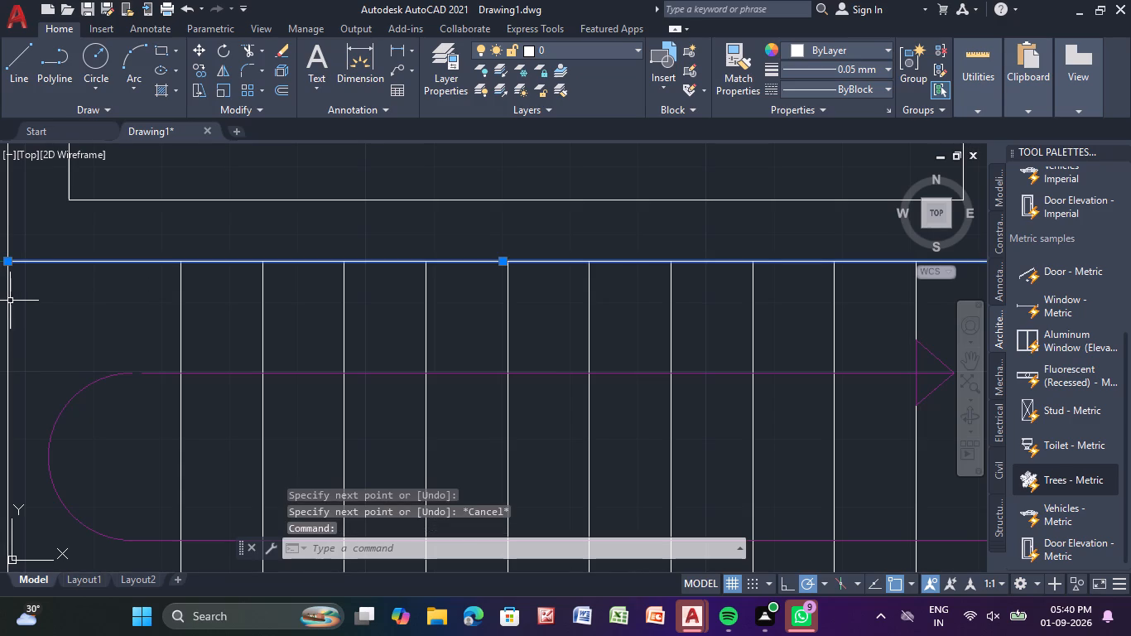
{"action": "left_click", "coordinate": [10, 301]}
{"action": "left_click", "coordinate": [5, 305]}
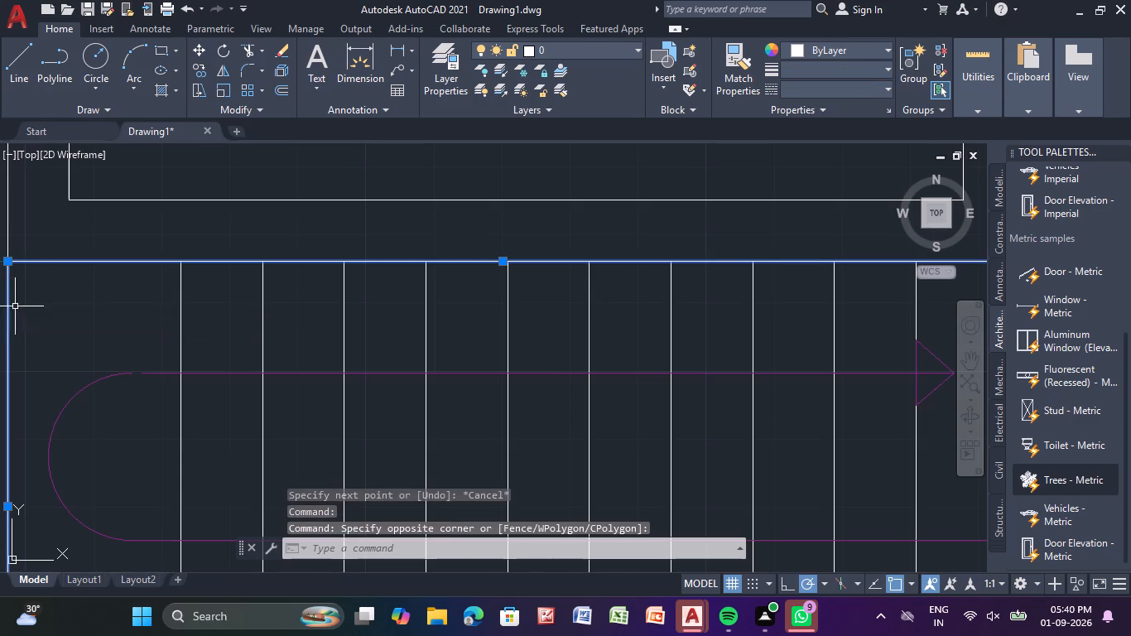
{"action": "left_click", "coordinate": [180, 299]}
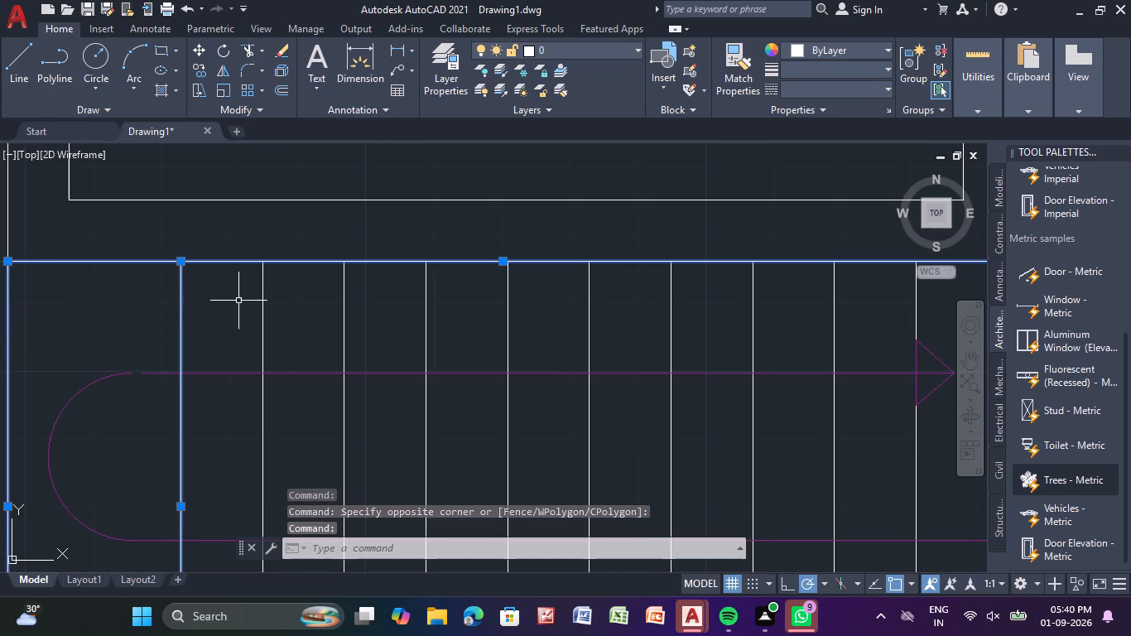
{"action": "left_click", "coordinate": [263, 304]}
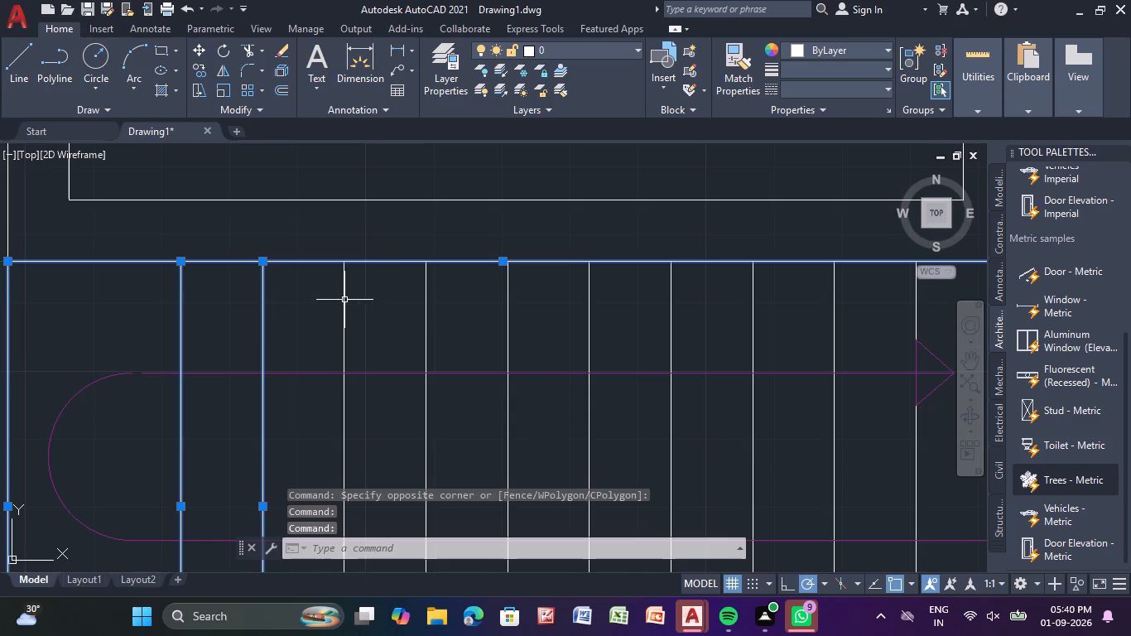
{"action": "left_click", "coordinate": [341, 301]}
{"action": "left_click", "coordinate": [341, 301]}
{"action": "left_click", "coordinate": [344, 301]}
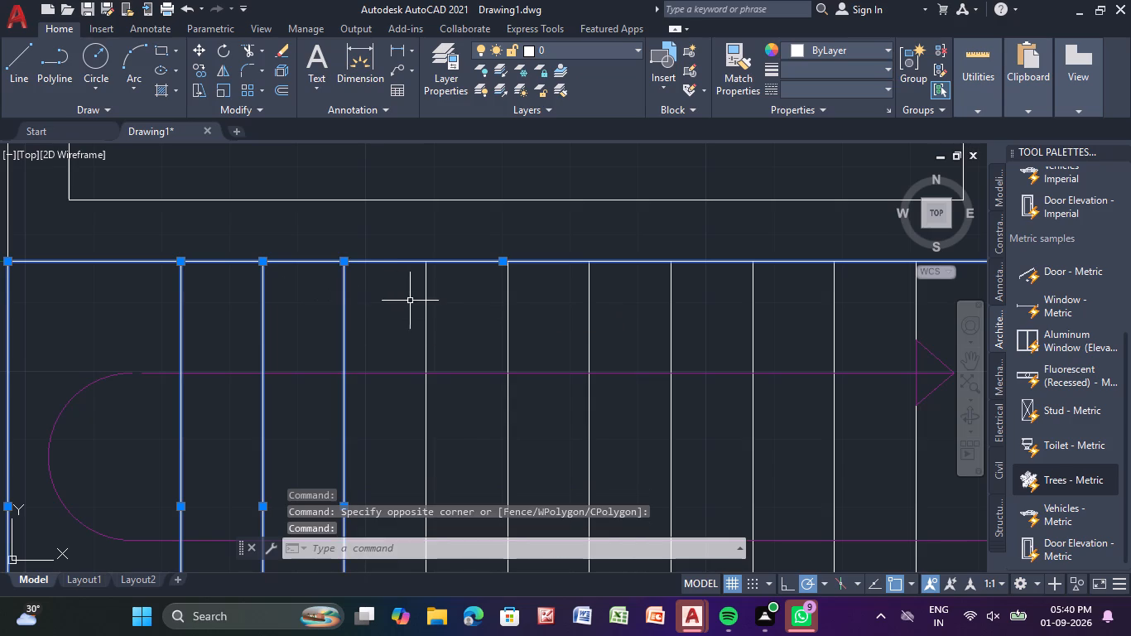
{"action": "left_click", "coordinate": [429, 302]}
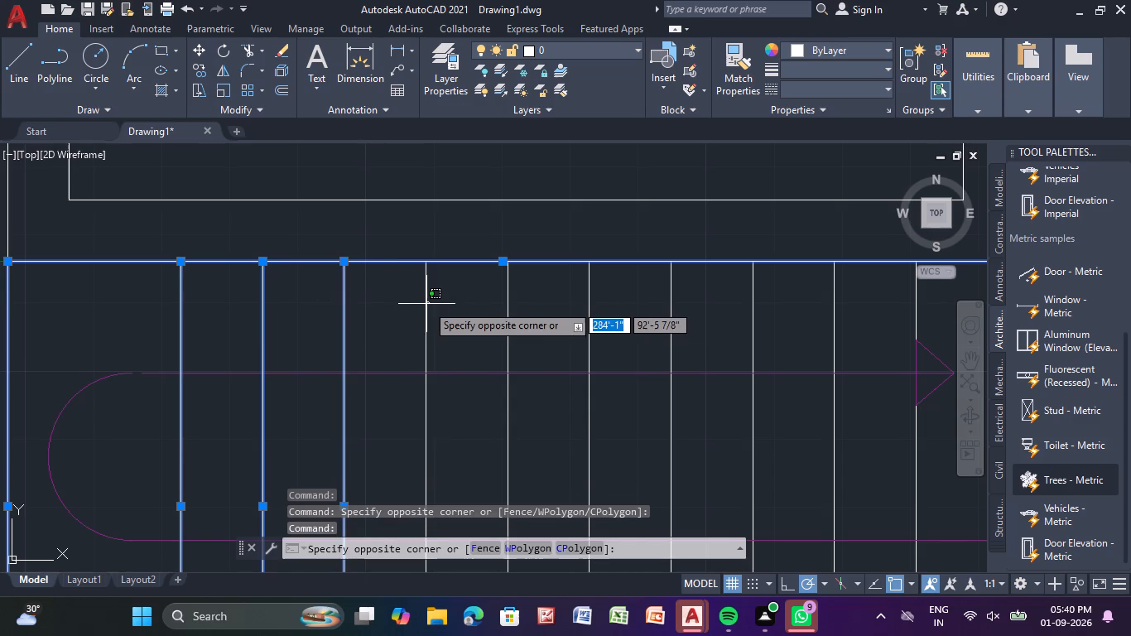
{"action": "left_click", "coordinate": [424, 305]}
{"action": "left_click_drag", "start_coordinate": [448, 315], "coordinate": [667, 307]}
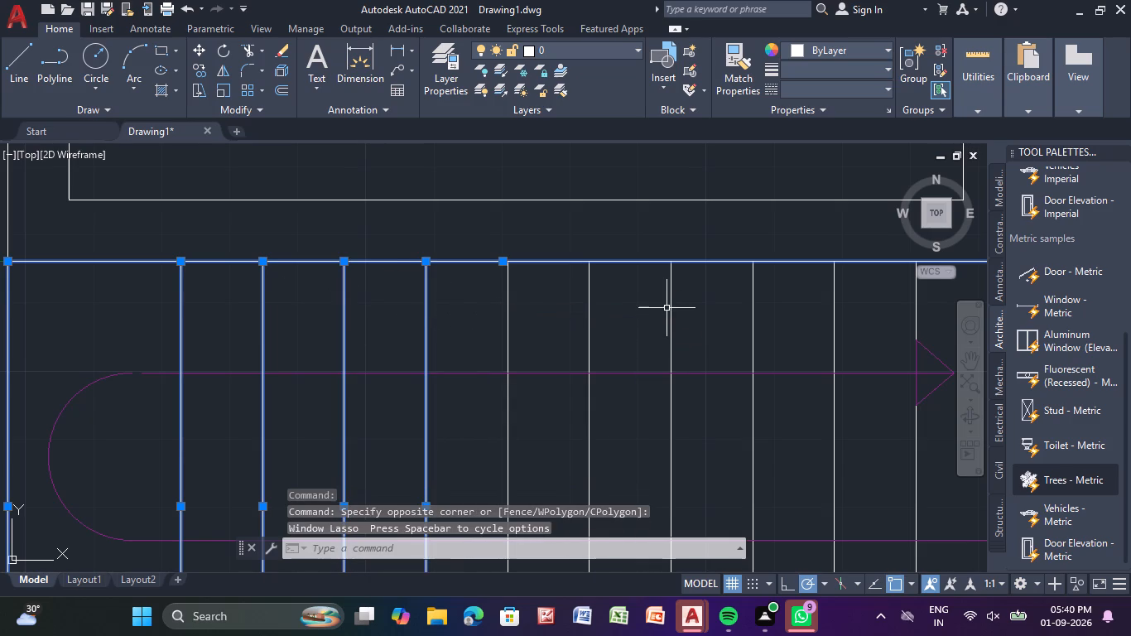
{"action": "middle_click_drag", "start_coordinate": [652, 316], "coordinate": [439, 258]}
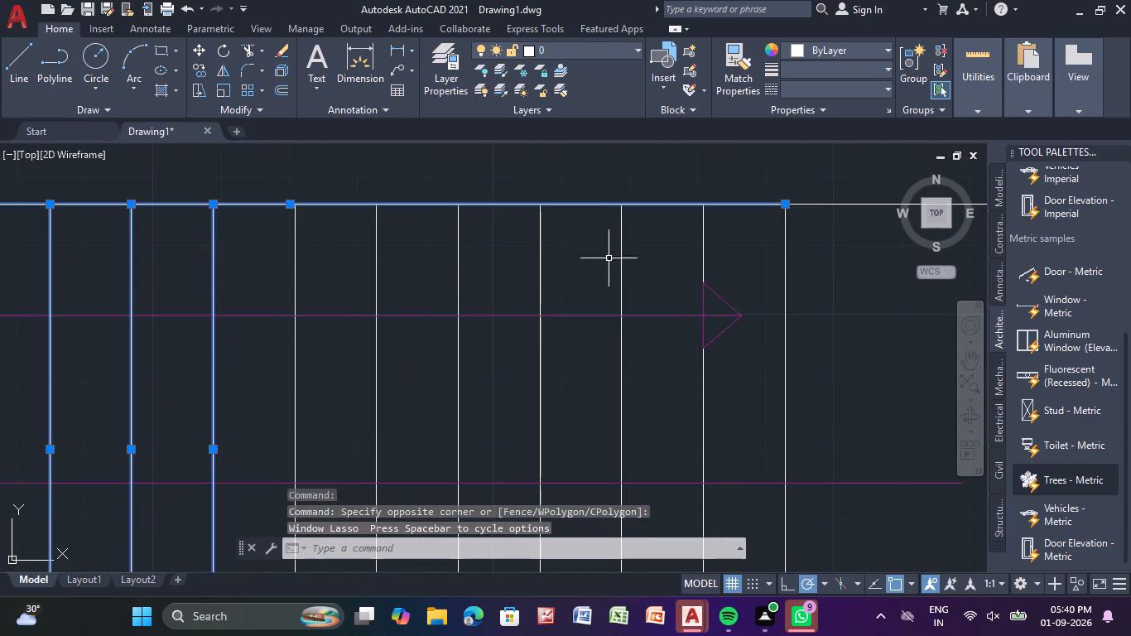
{"action": "left_click", "coordinate": [789, 343]}
{"action": "left_click", "coordinate": [779, 344]}
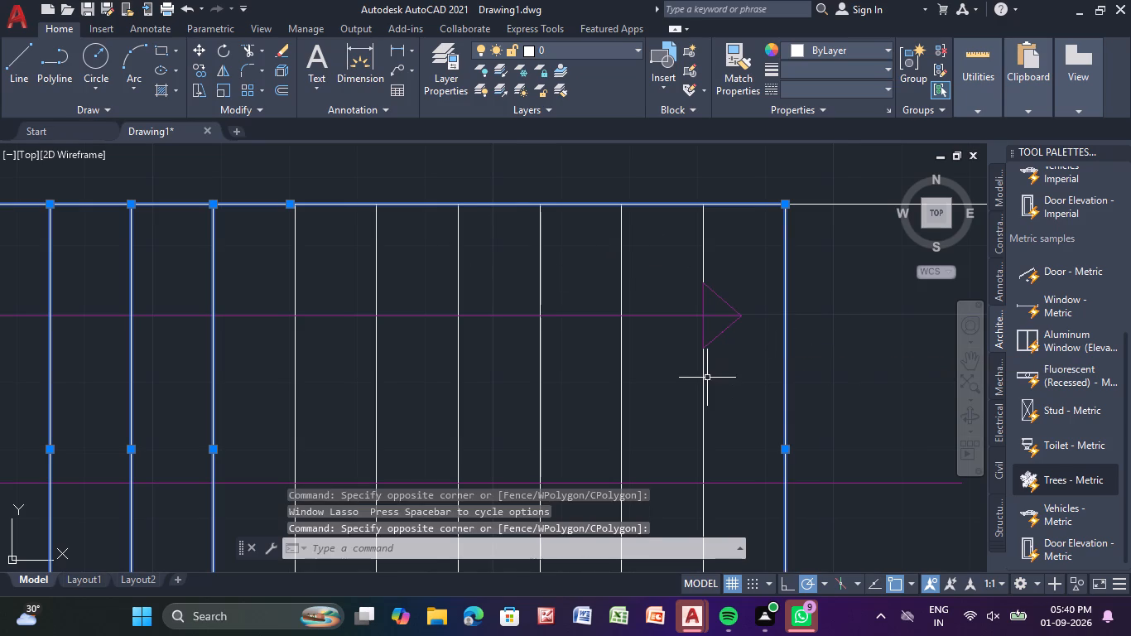
{"action": "left_click", "coordinate": [707, 378]}
{"action": "left_click", "coordinate": [701, 383]}
{"action": "left_click", "coordinate": [623, 369]}
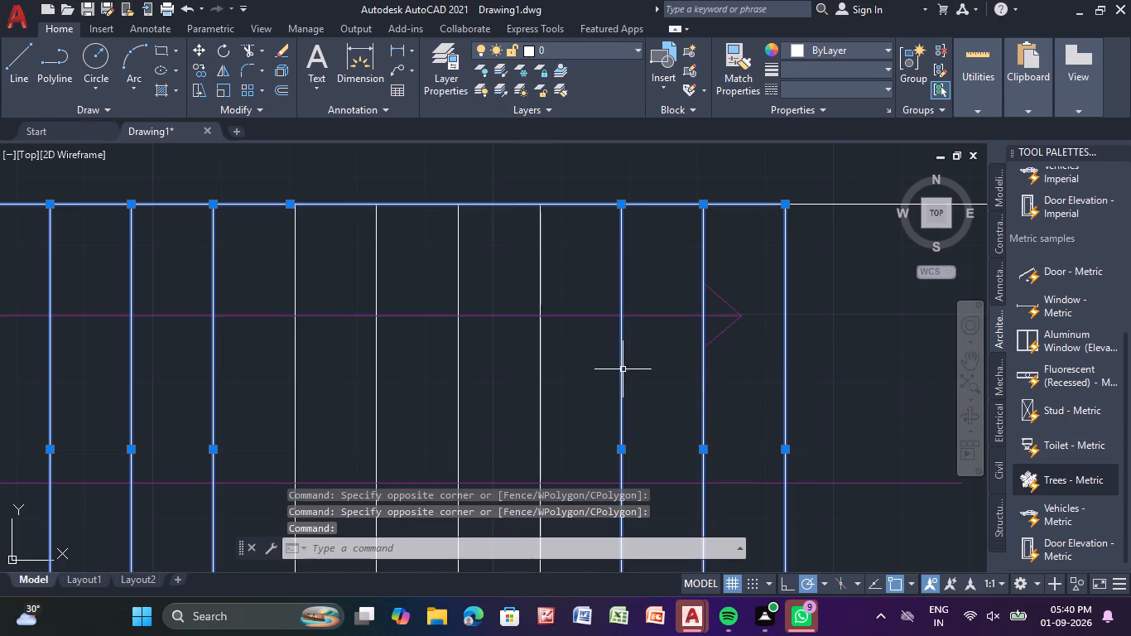
{"action": "left_click", "coordinate": [539, 390]}
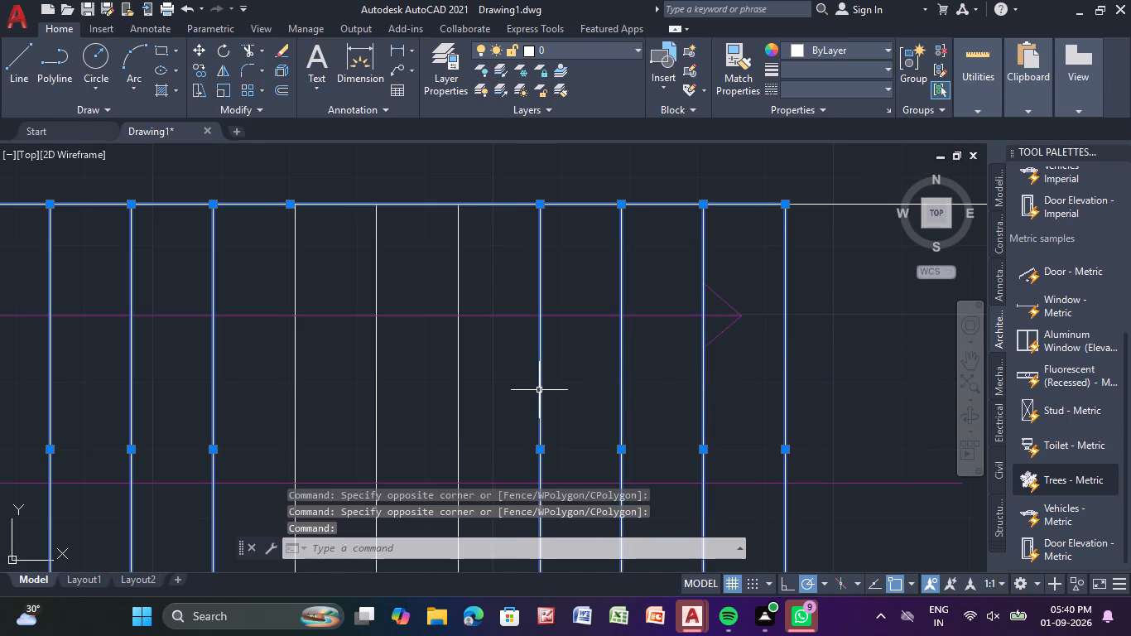
{"action": "left_click", "coordinate": [459, 402]}
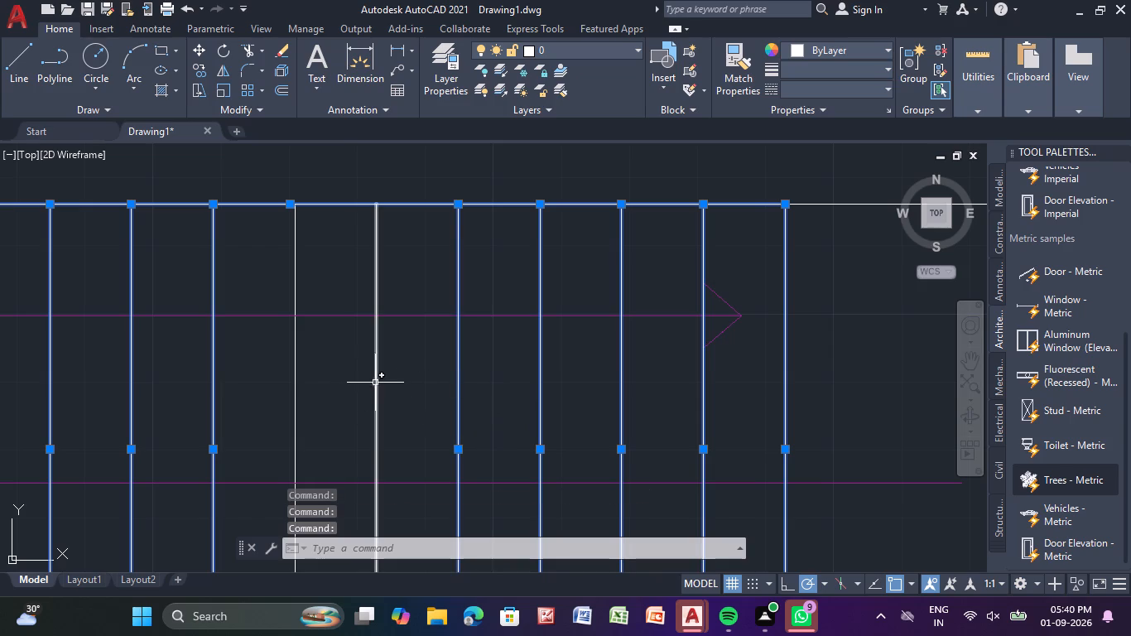
{"action": "left_click", "coordinate": [376, 383]}
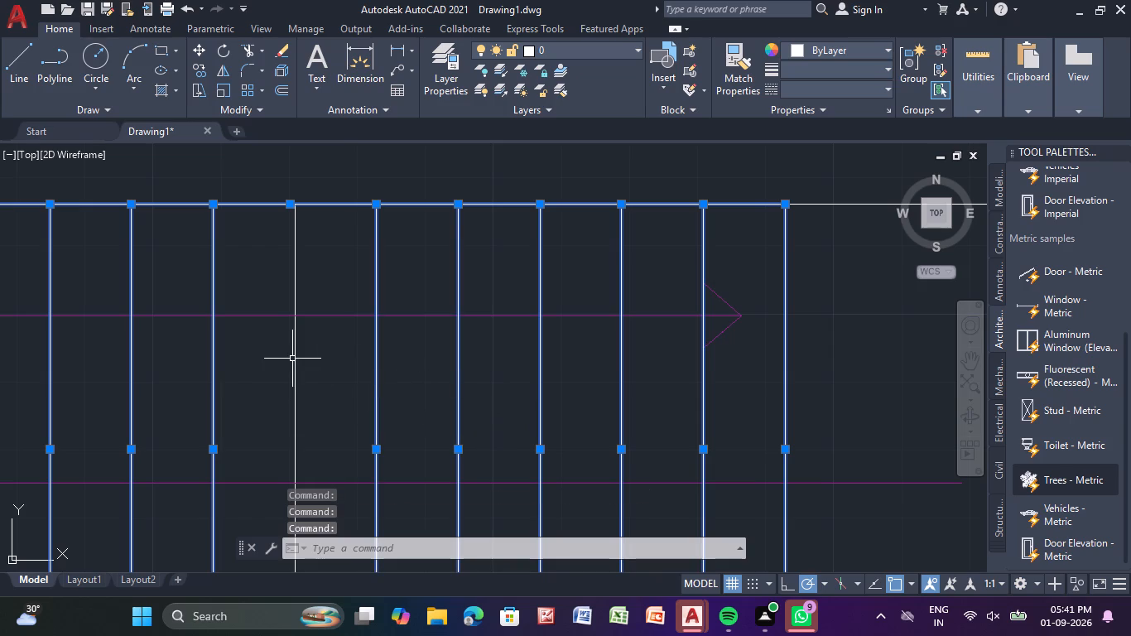
{"action": "left_click", "coordinate": [296, 356]}
{"action": "scroll", "coordinate": [332, 374], "scroll_direction": "down", "scroll_amount": 2}
{"action": "middle_click_drag", "start_coordinate": [333, 375], "coordinate": [321, 343]}
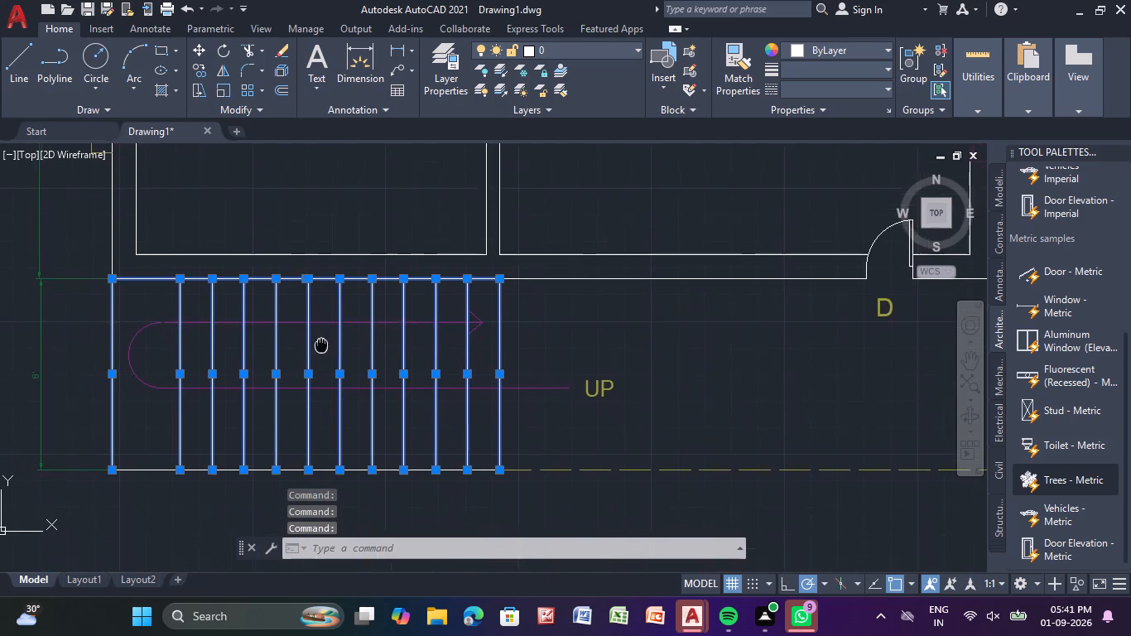
{"action": "middle_click_drag", "start_coordinate": [321, 343], "coordinate": [323, 269]}
{"action": "scroll", "coordinate": [286, 388], "scroll_direction": "up", "scroll_amount": 2}
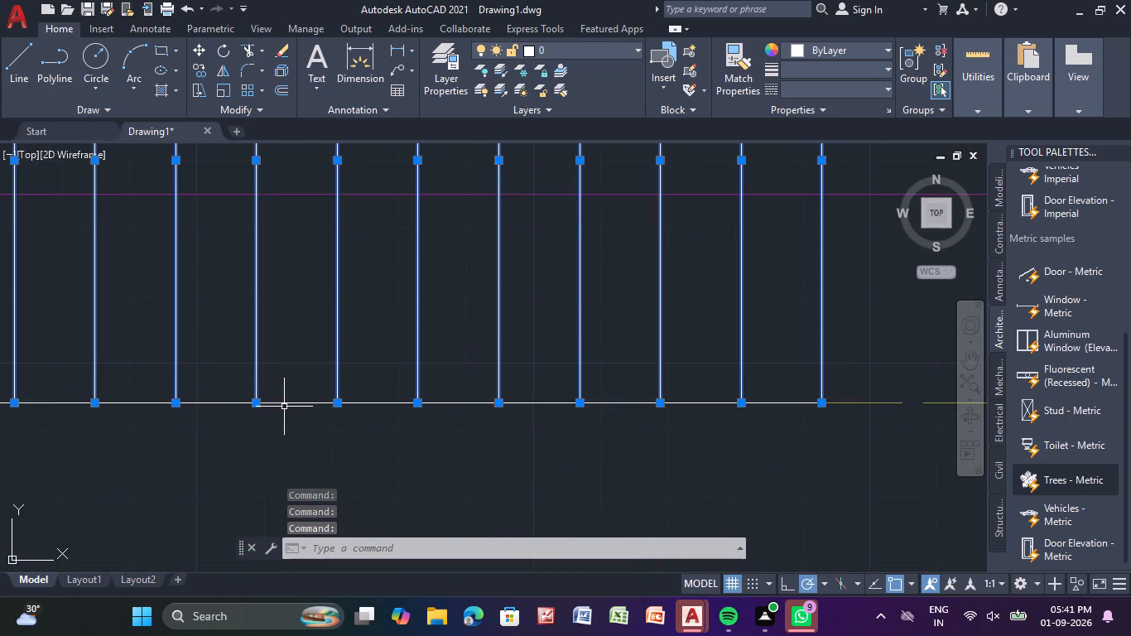
{"action": "left_click", "coordinate": [286, 402]}
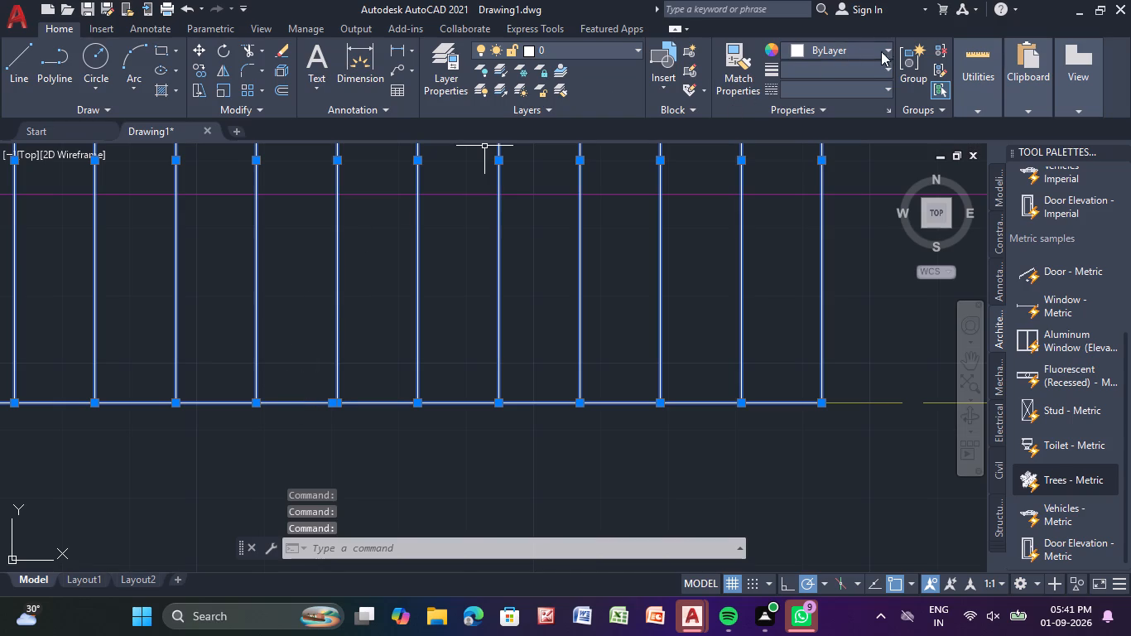
{"action": "left_click", "coordinate": [907, 51]}
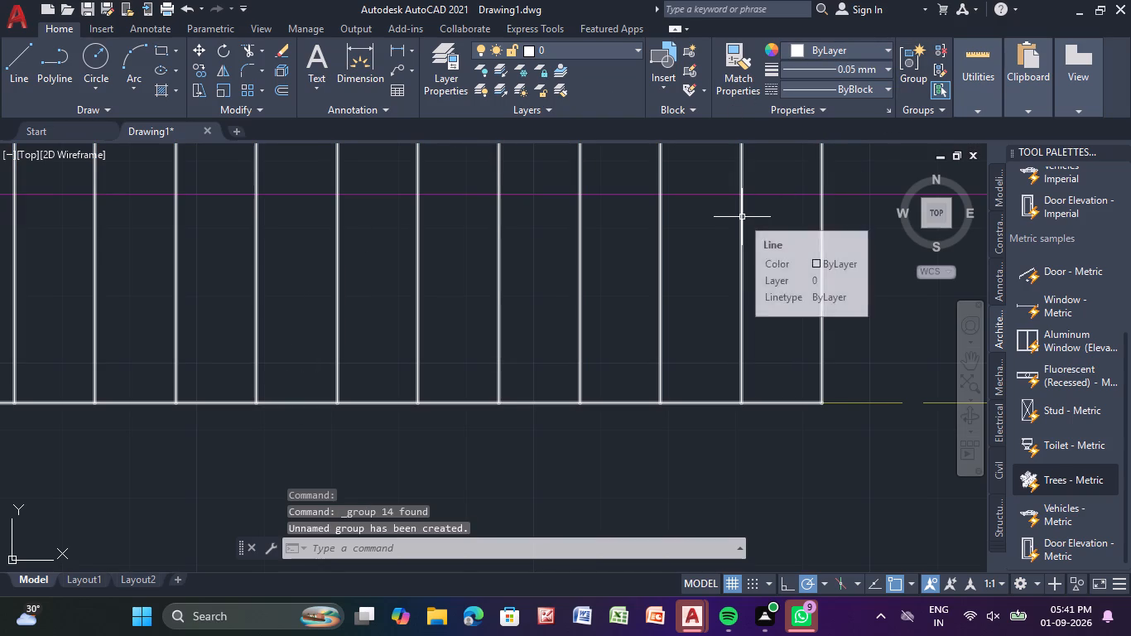
Copy the staircase group to the second plan, against the underside of its bottom wall and flush with the wall's outer left corner.
{"action": "left_click", "coordinate": [742, 217]}
{"action": "scroll", "coordinate": [739, 221], "scroll_direction": "down", "scroll_amount": 3}
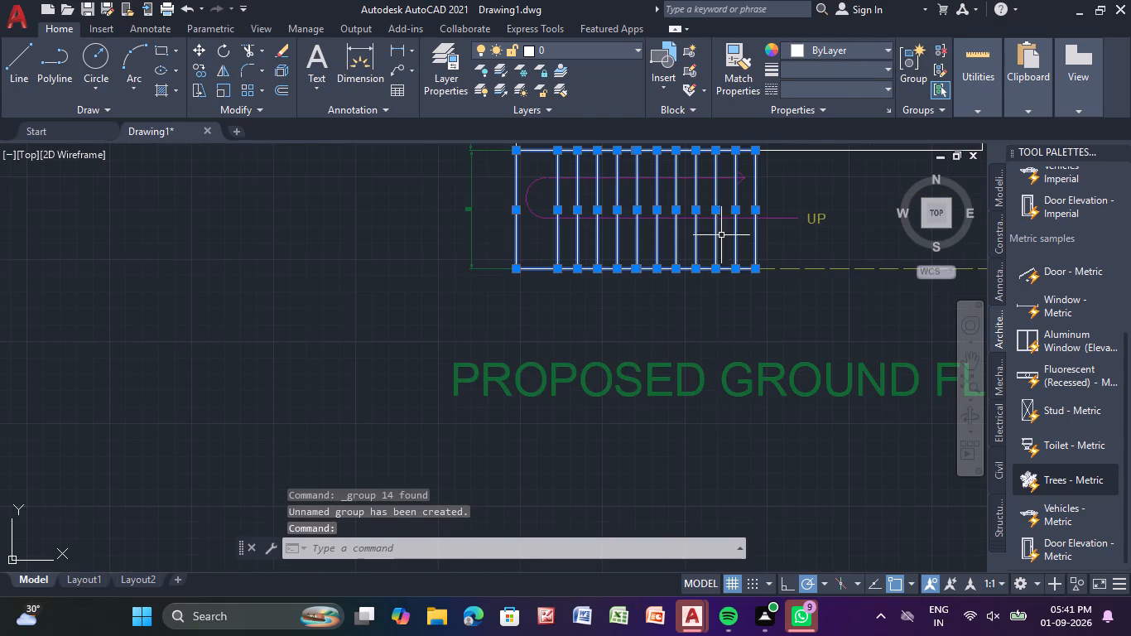
{"action": "middle_click_drag", "start_coordinate": [668, 256], "coordinate": [439, 313]}
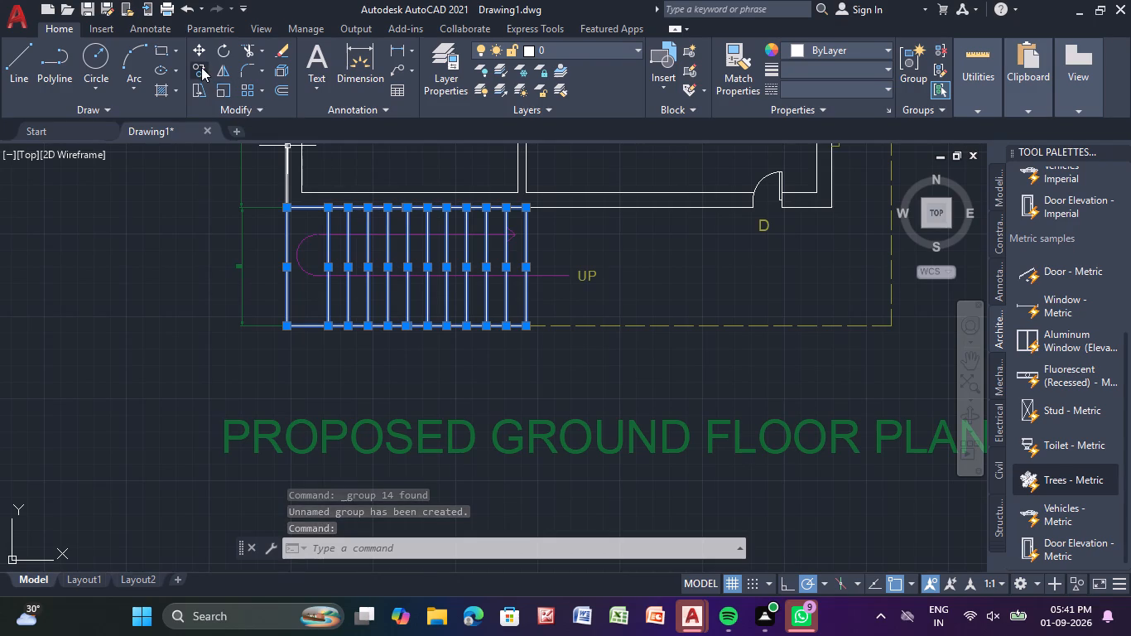
{"action": "left_click", "coordinate": [200, 67]}
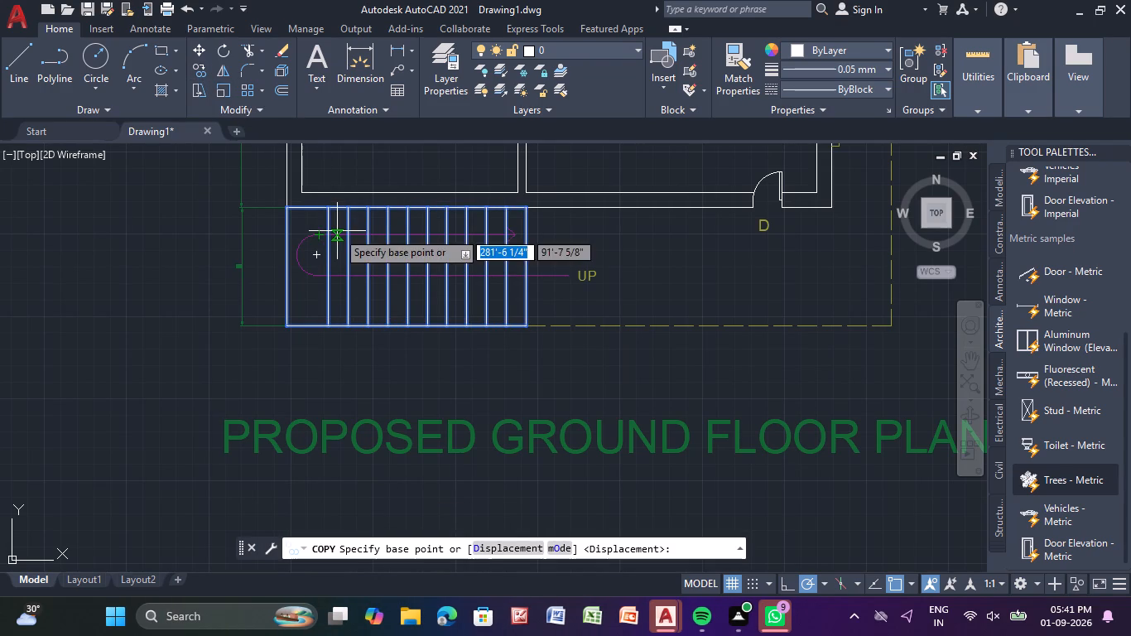
{"action": "left_click_drag", "start_coordinate": [345, 209], "coordinate": [354, 213]}
{"action": "scroll", "coordinate": [612, 328], "scroll_direction": "down", "scroll_amount": 1}
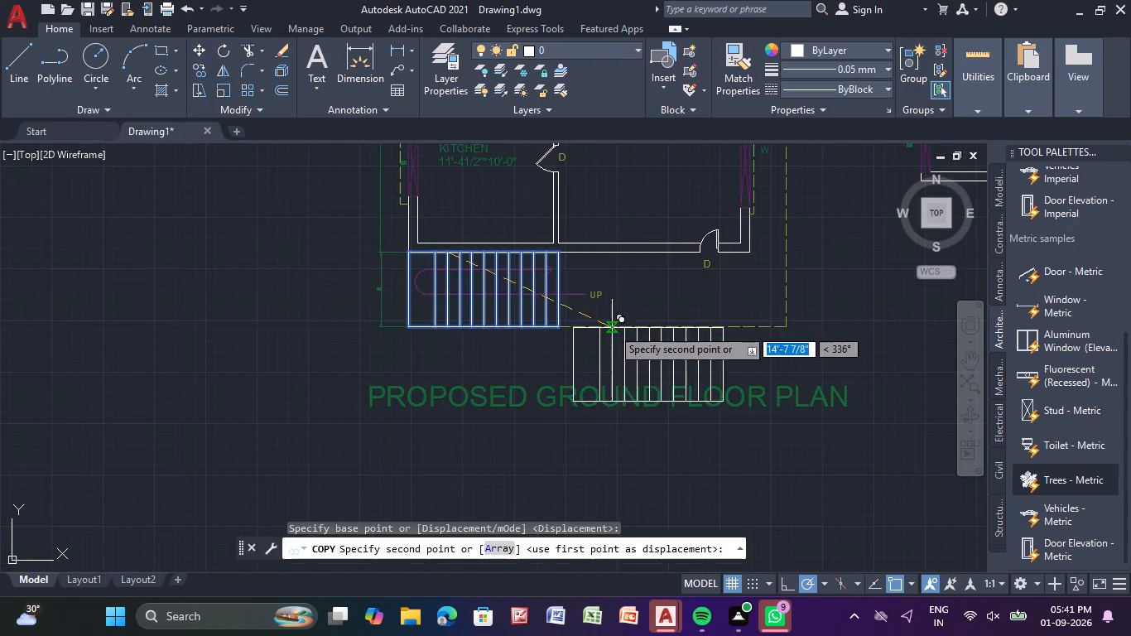
{"action": "middle_click_drag", "start_coordinate": [612, 328], "coordinate": [236, 298]}
{"action": "middle_click_drag", "start_coordinate": [537, 237], "coordinate": [418, 415]}
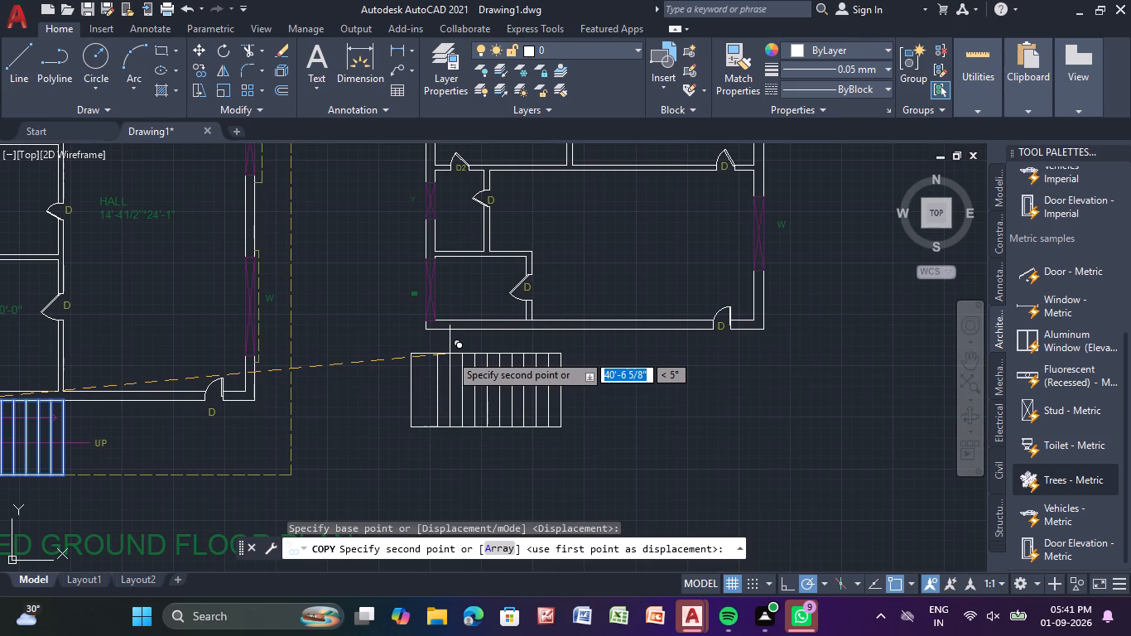
{"action": "scroll", "coordinate": [451, 354], "scroll_direction": "up", "scroll_amount": 1}
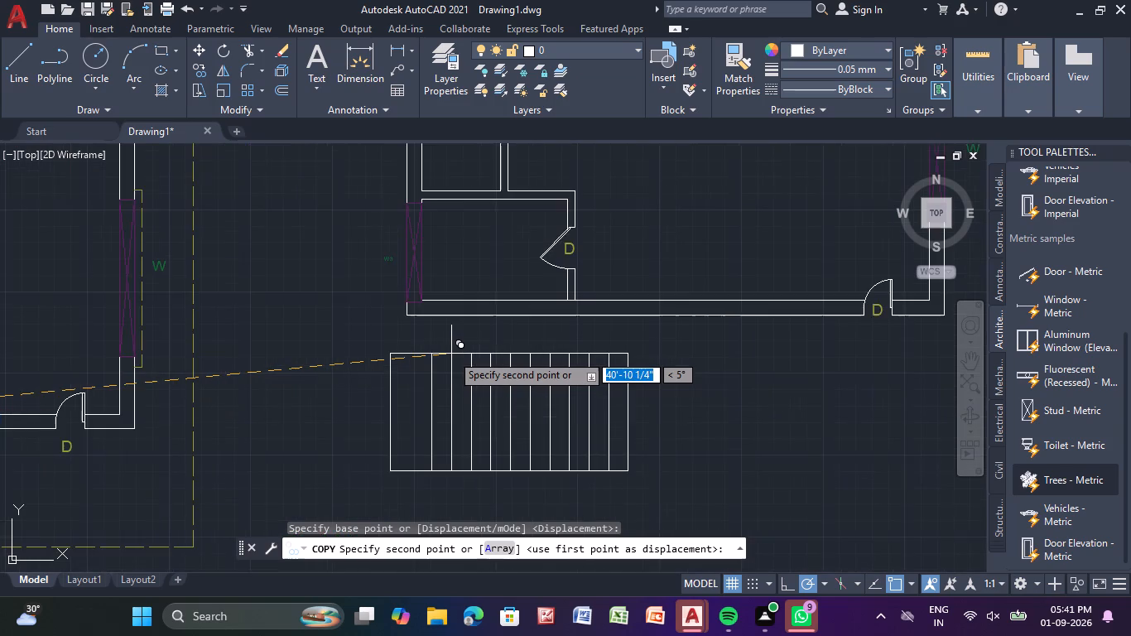
{"action": "middle_click_drag", "start_coordinate": [451, 354], "coordinate": [432, 434]}
{"action": "scroll", "coordinate": [438, 405], "scroll_direction": "up", "scroll_amount": 2}
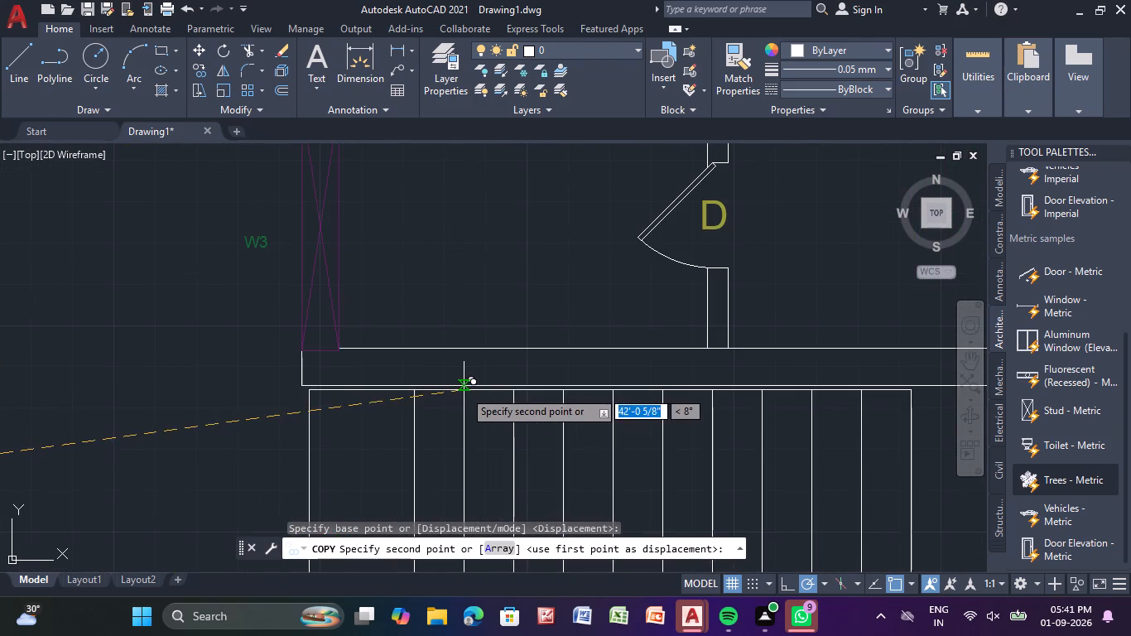
{"action": "scroll", "coordinate": [450, 394], "scroll_direction": "up", "scroll_amount": 2}
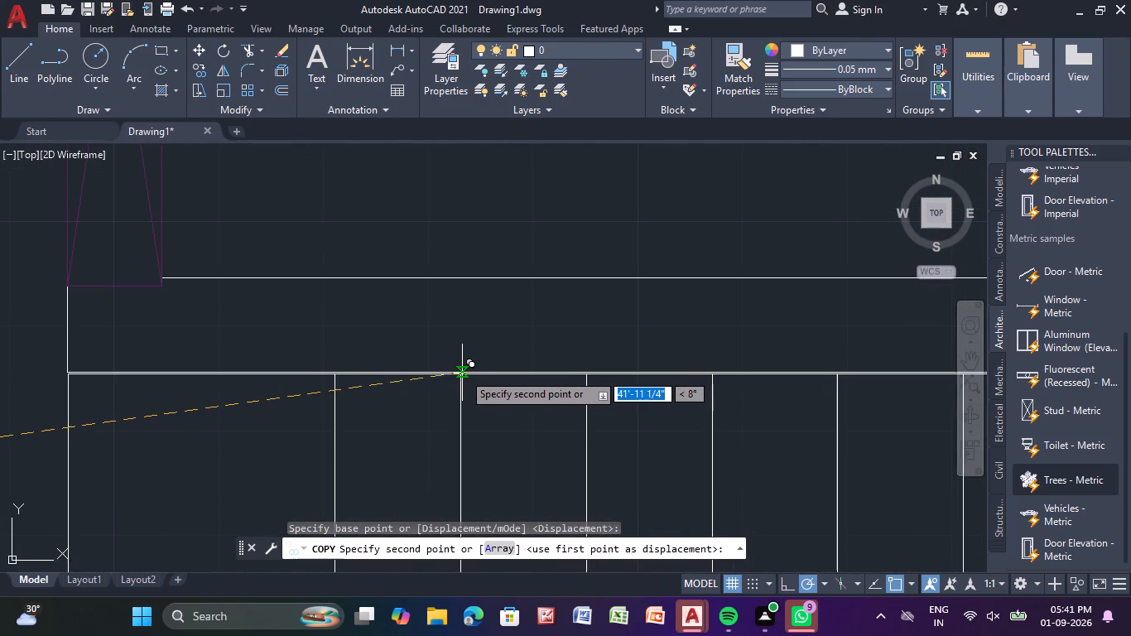
{"action": "scroll", "coordinate": [463, 373], "scroll_direction": "up", "scroll_amount": 2}
{"action": "middle_click_drag", "start_coordinate": [463, 373], "coordinate": [767, 381]}
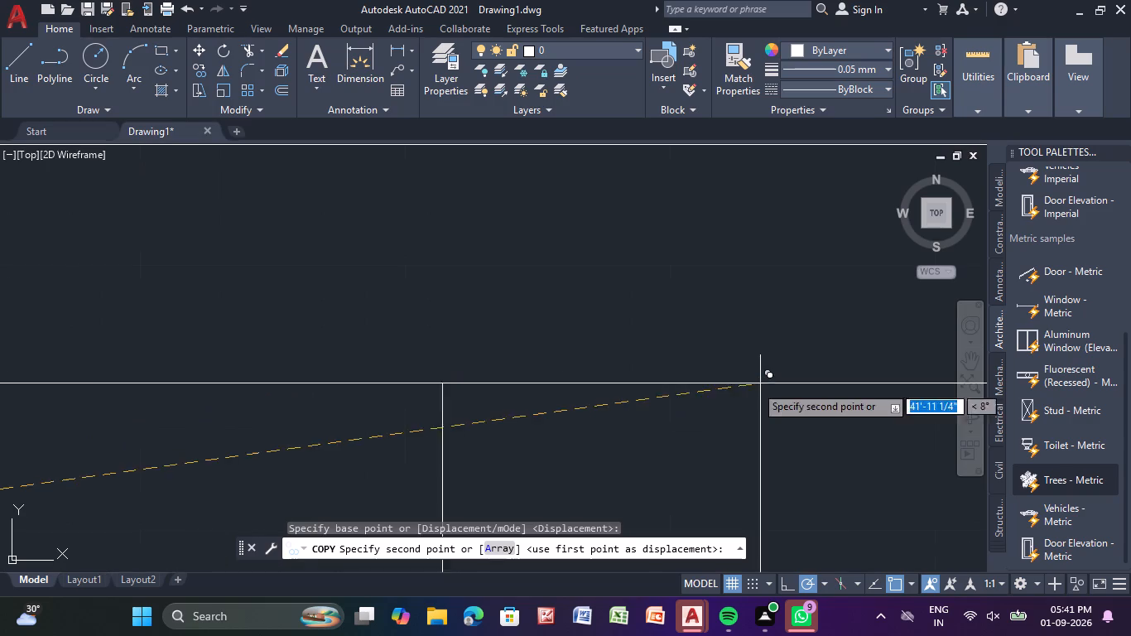
{"action": "middle_click_drag", "start_coordinate": [499, 416], "coordinate": [721, 386]}
{"action": "scroll", "coordinate": [683, 397], "scroll_direction": "down", "scroll_amount": 2}
{"action": "middle_click_drag", "start_coordinate": [675, 398], "coordinate": [771, 377]}
{"action": "middle_click_drag", "start_coordinate": [860, 373], "coordinate": [769, 419]}
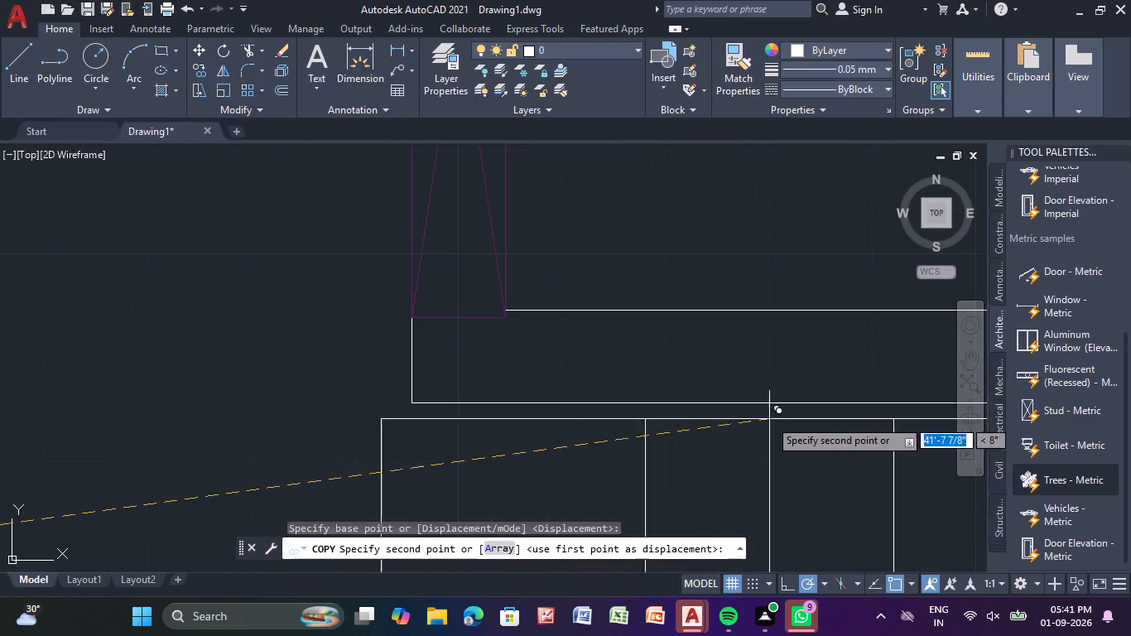
{"action": "scroll", "coordinate": [801, 407], "scroll_direction": "up", "scroll_amount": 1}
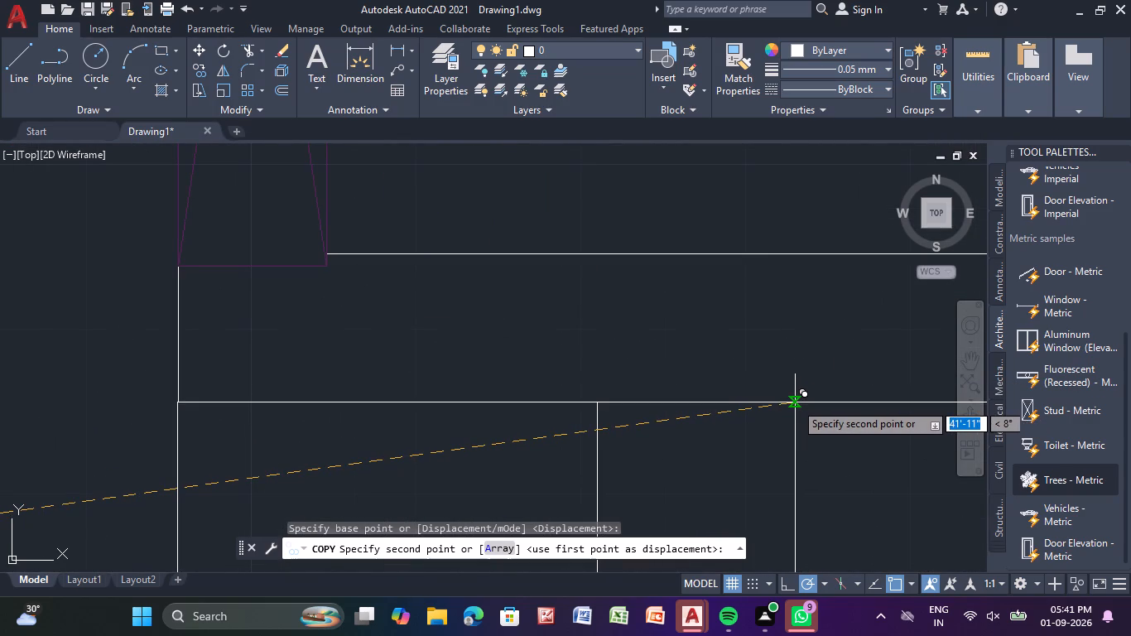
{"action": "scroll", "coordinate": [797, 402], "scroll_direction": "up", "scroll_amount": 2}
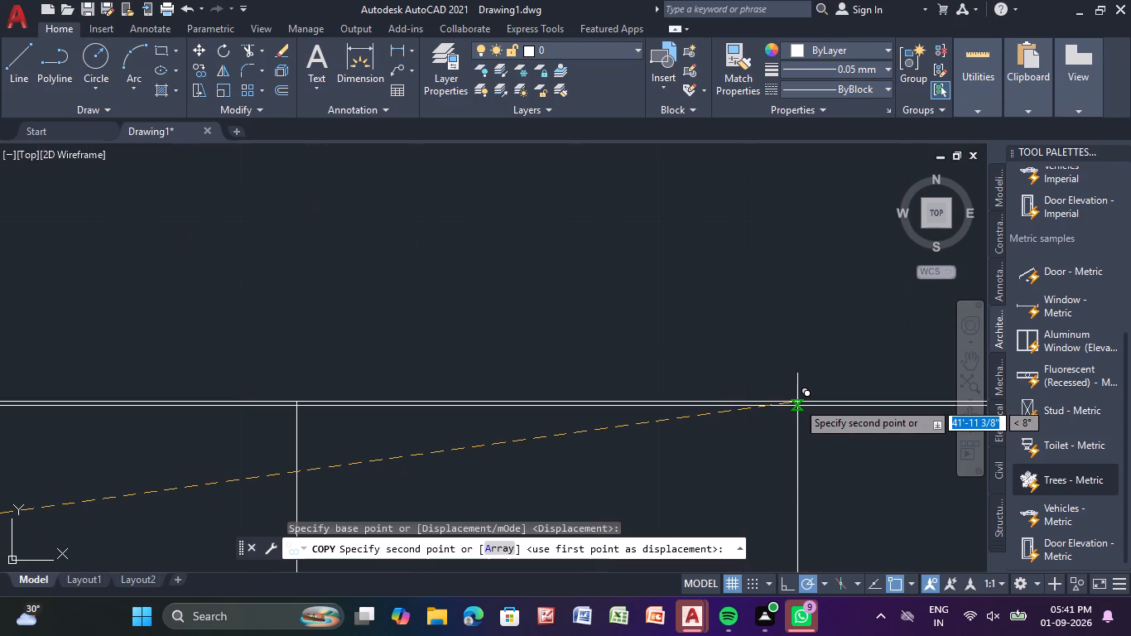
{"action": "scroll", "coordinate": [788, 404], "scroll_direction": "down", "scroll_amount": 1}
{"action": "middle_click_drag", "start_coordinate": [781, 409], "coordinate": [961, 384]}
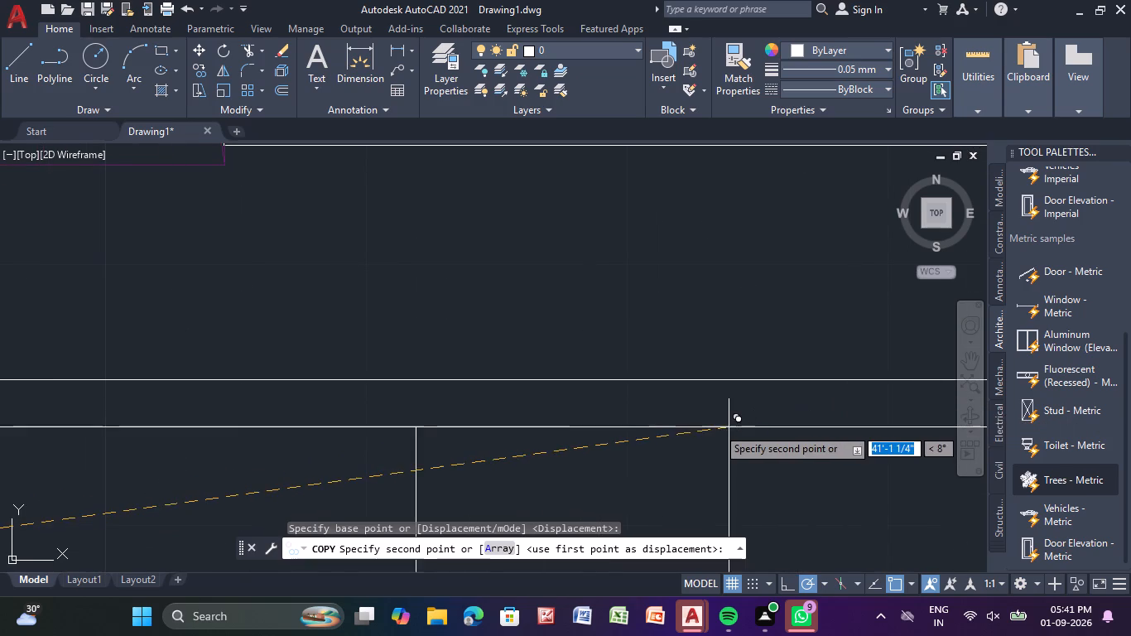
{"action": "scroll", "coordinate": [720, 427], "scroll_direction": "down", "scroll_amount": 2}
{"action": "scroll", "coordinate": [820, 407], "scroll_direction": "up", "scroll_amount": 1}
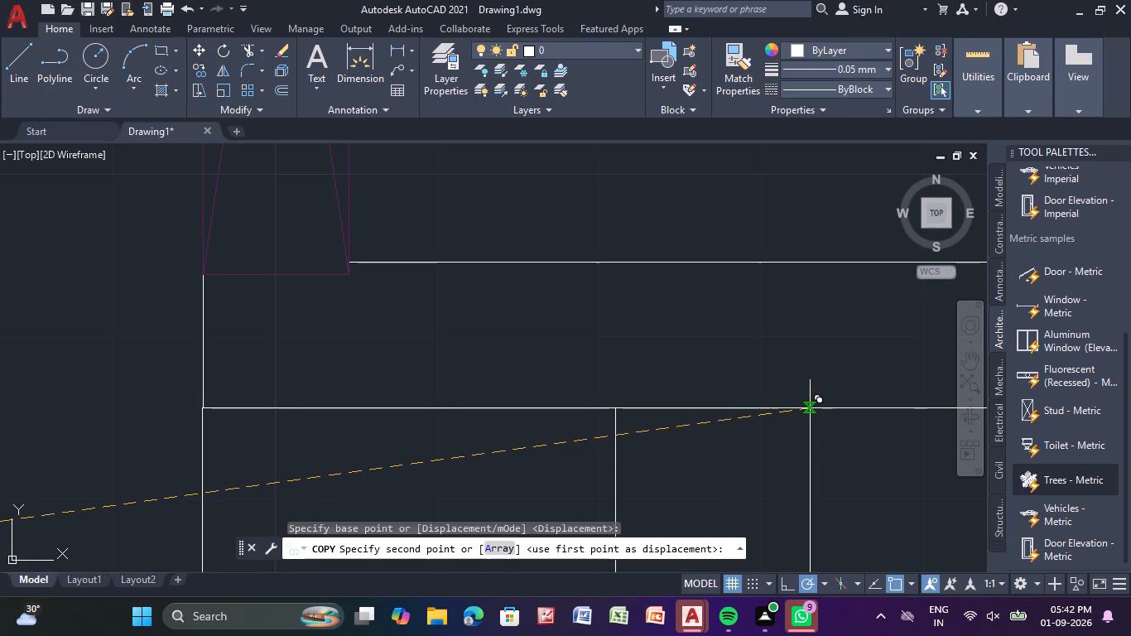
{"action": "left_click", "coordinate": [810, 408]}
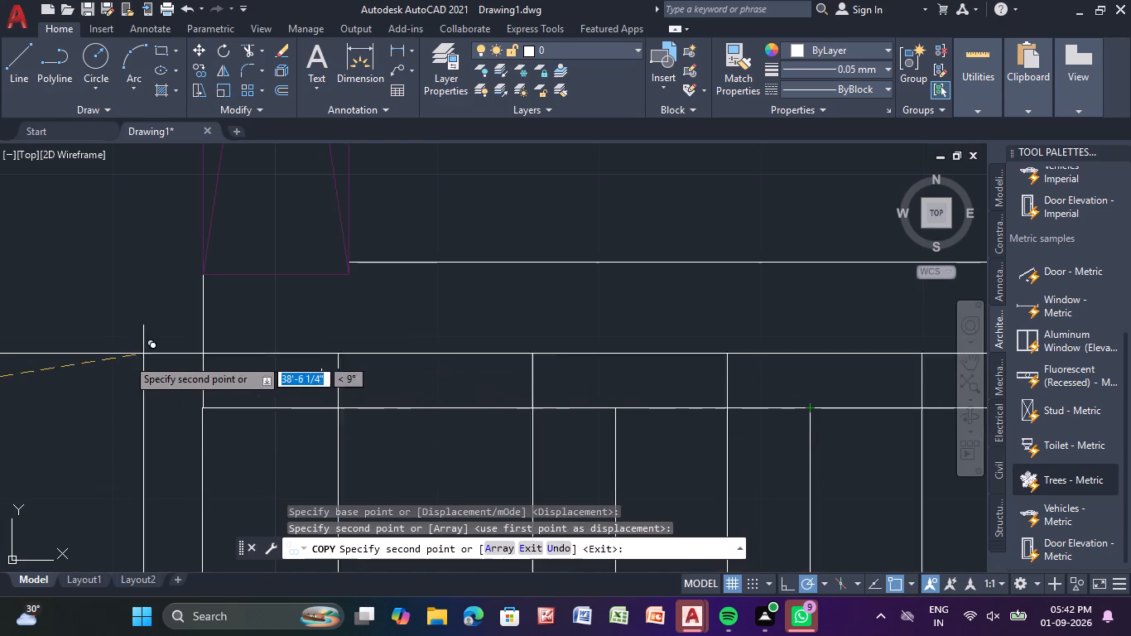
{"action": "key", "text": "Escape"}
{"action": "key", "text": "Escape"}
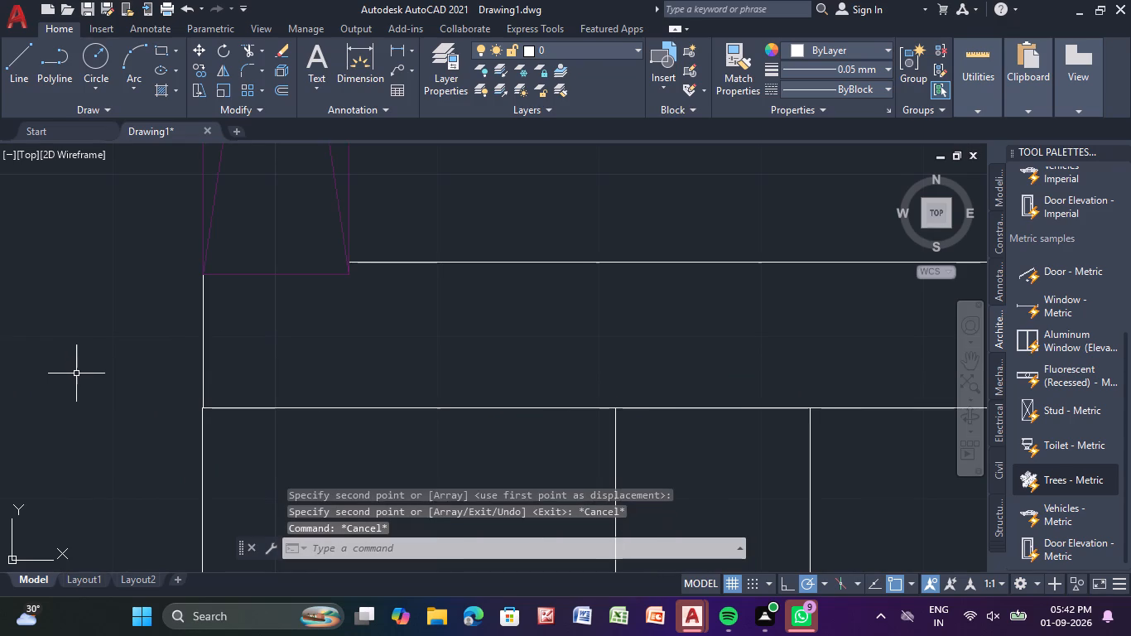
Stretch the upper-left corner of the second plan's staircase group to meet the lower end of the outer left wall line.
{"action": "scroll", "coordinate": [230, 441], "scroll_direction": "up", "scroll_amount": 3}
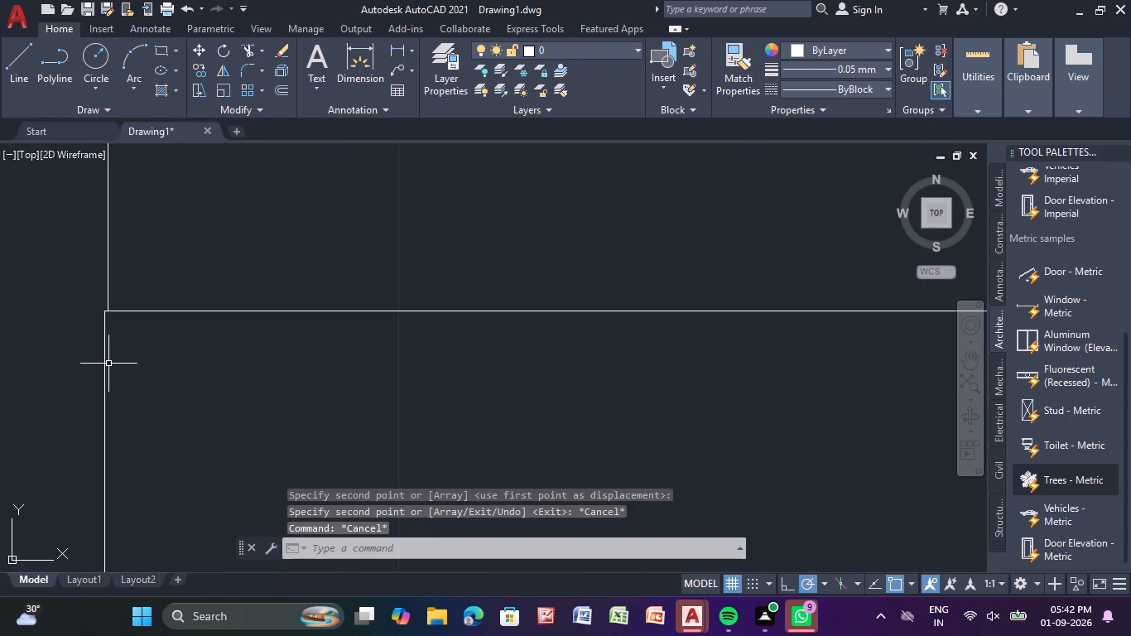
{"action": "left_click", "coordinate": [105, 359]}
{"action": "middle_click_drag", "start_coordinate": [121, 345], "coordinate": [208, 381]}
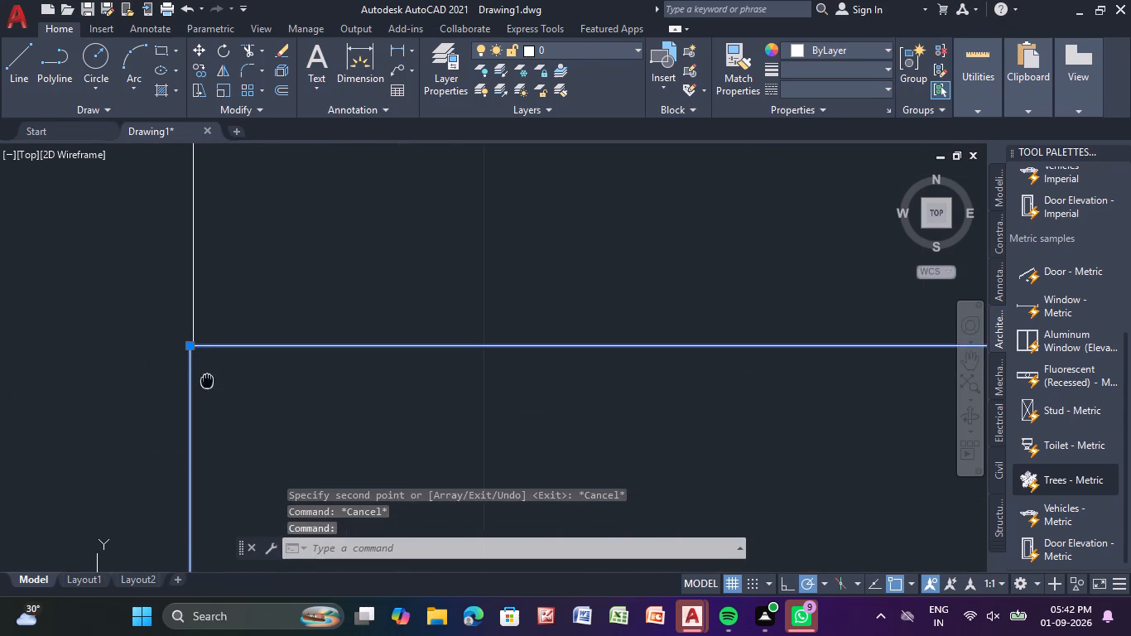
{"action": "middle_click_drag", "start_coordinate": [208, 381], "coordinate": [208, 382]}
{"action": "scroll", "coordinate": [204, 366], "scroll_direction": "up", "scroll_amount": 2}
{"action": "scroll", "coordinate": [277, 414], "scroll_direction": "down", "scroll_amount": 1}
{"action": "middle_click_drag", "start_coordinate": [292, 435], "coordinate": [306, 297]}
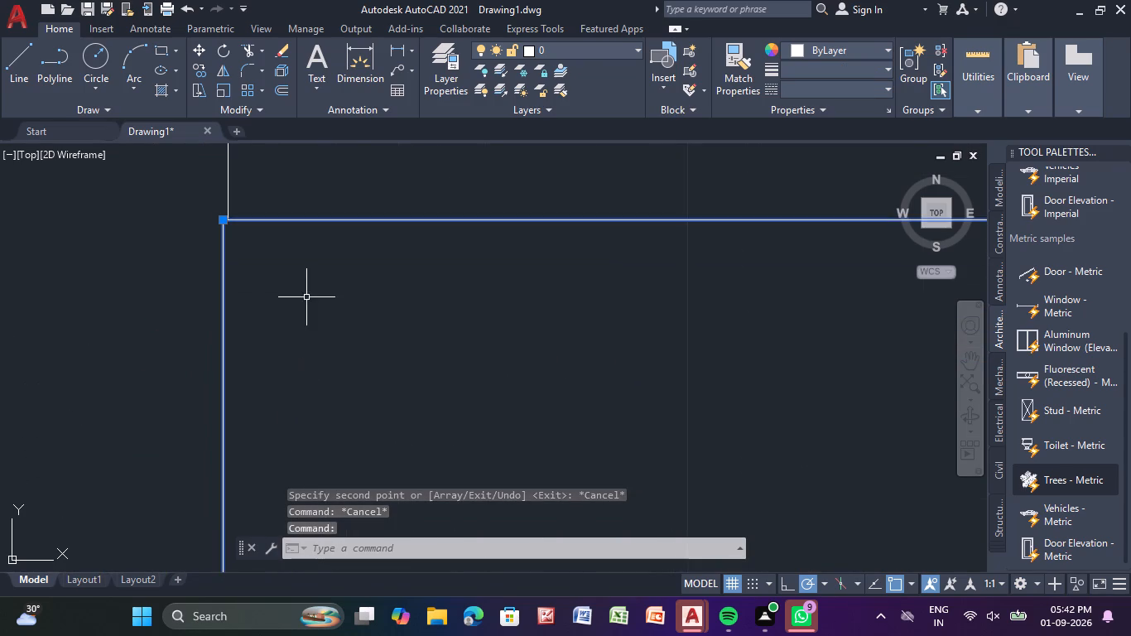
{"action": "scroll", "coordinate": [292, 342], "scroll_direction": "down", "scroll_amount": 4}
{"action": "middle_click_drag", "start_coordinate": [329, 388], "coordinate": [327, 387]}
{"action": "scroll", "coordinate": [329, 388], "scroll_direction": "down", "scroll_amount": 1}
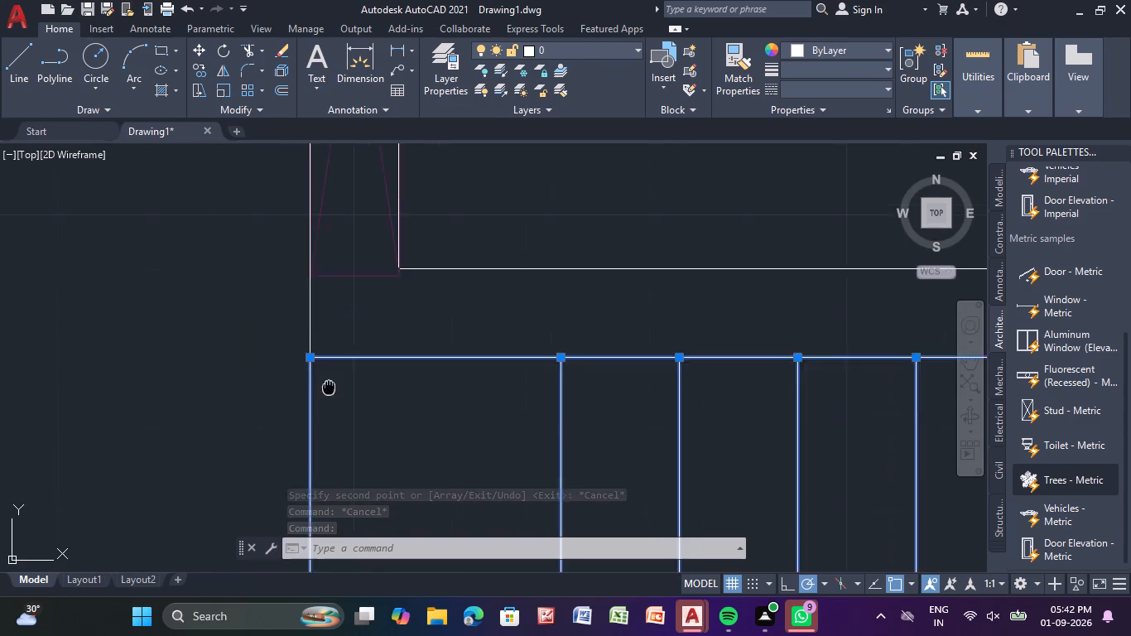
{"action": "middle_click_drag", "start_coordinate": [327, 387], "coordinate": [318, 314]}
{"action": "scroll", "coordinate": [318, 316], "scroll_direction": "up", "scroll_amount": 2}
{"action": "middle_click_drag", "start_coordinate": [318, 316], "coordinate": [356, 435]}
{"action": "scroll", "coordinate": [310, 349], "scroll_direction": "up", "scroll_amount": 2}
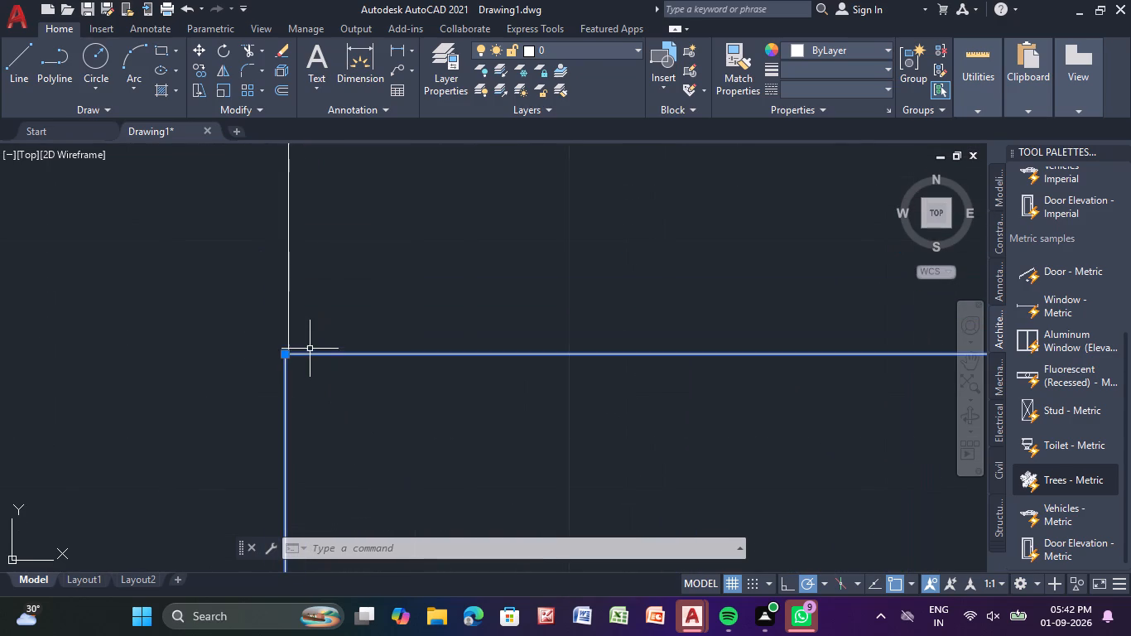
{"action": "left_click", "coordinate": [285, 355]}
{"action": "scroll", "coordinate": [288, 356], "scroll_direction": "up", "scroll_amount": 3}
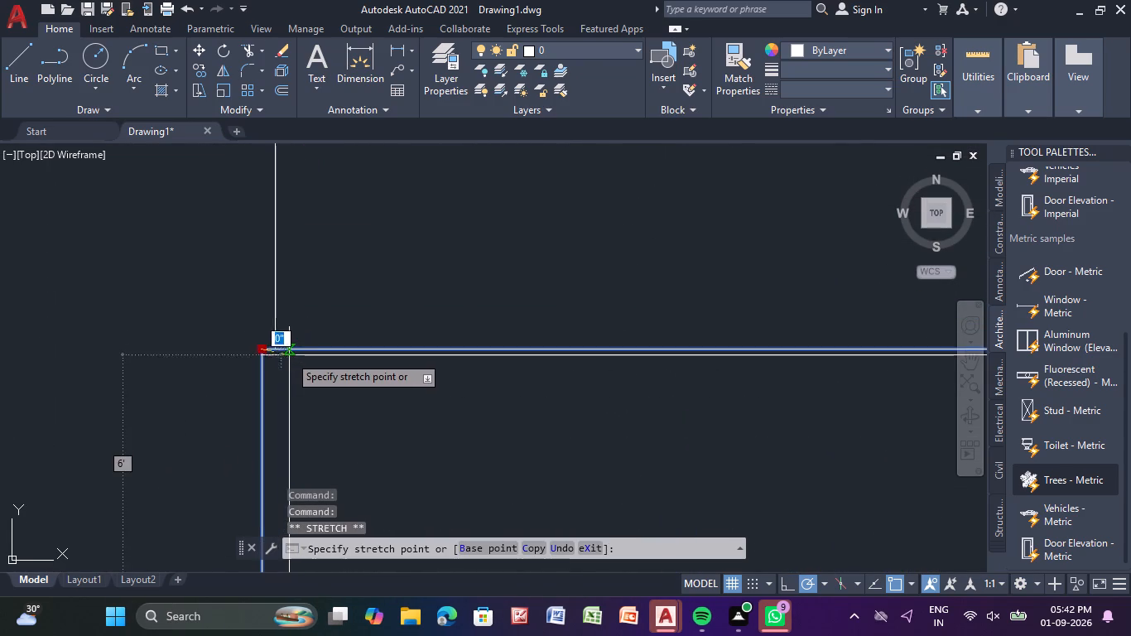
{"action": "scroll", "coordinate": [276, 354], "scroll_direction": "up", "scroll_amount": 4}
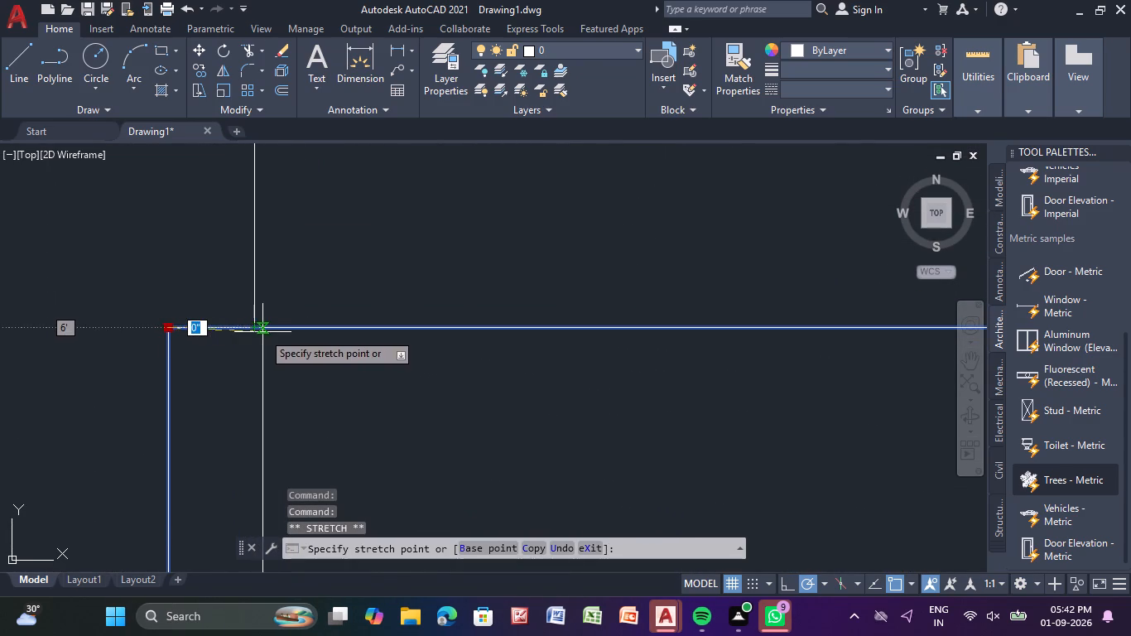
{"action": "left_click", "coordinate": [262, 332]}
{"action": "scroll", "coordinate": [262, 340], "scroll_direction": "up", "scroll_amount": 2}
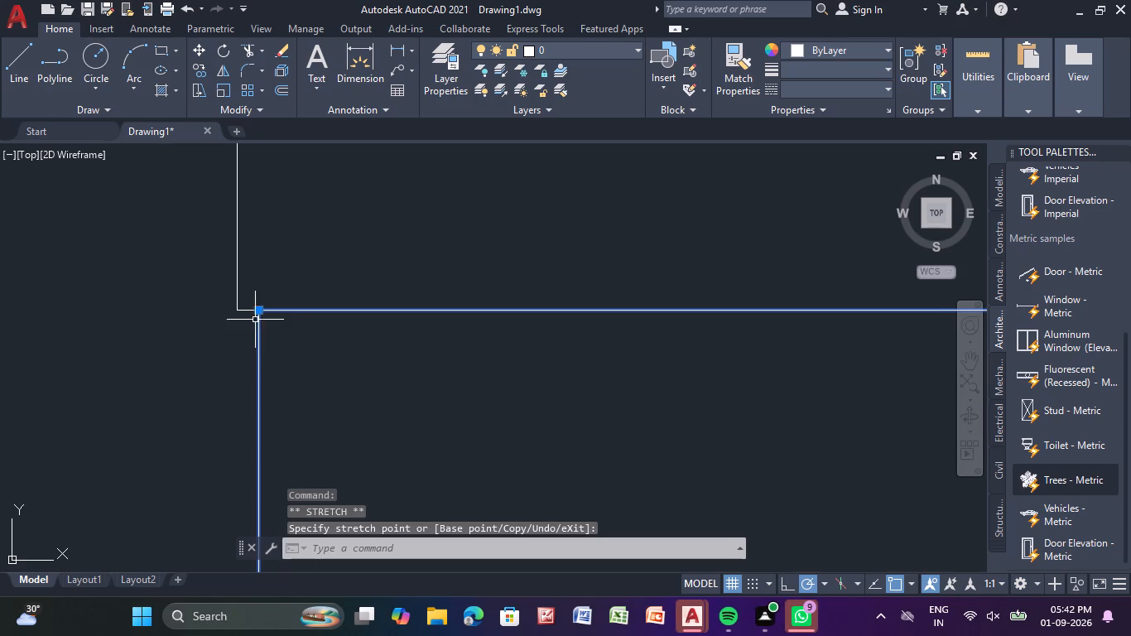
{"action": "left_click", "coordinate": [257, 309]}
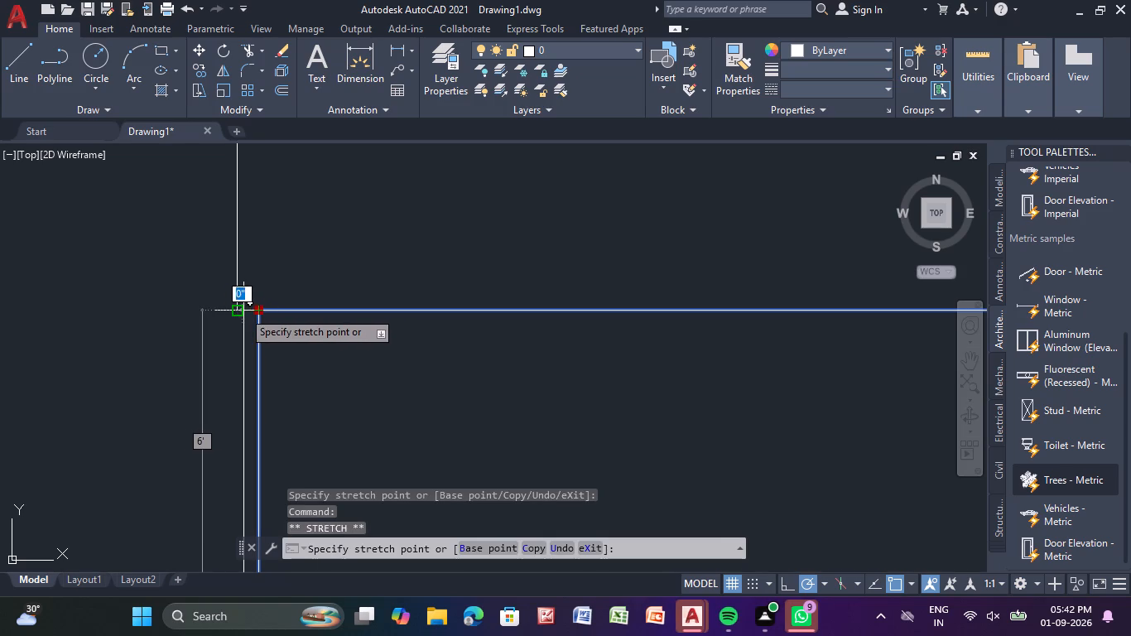
{"action": "left_click", "coordinate": [241, 311]}
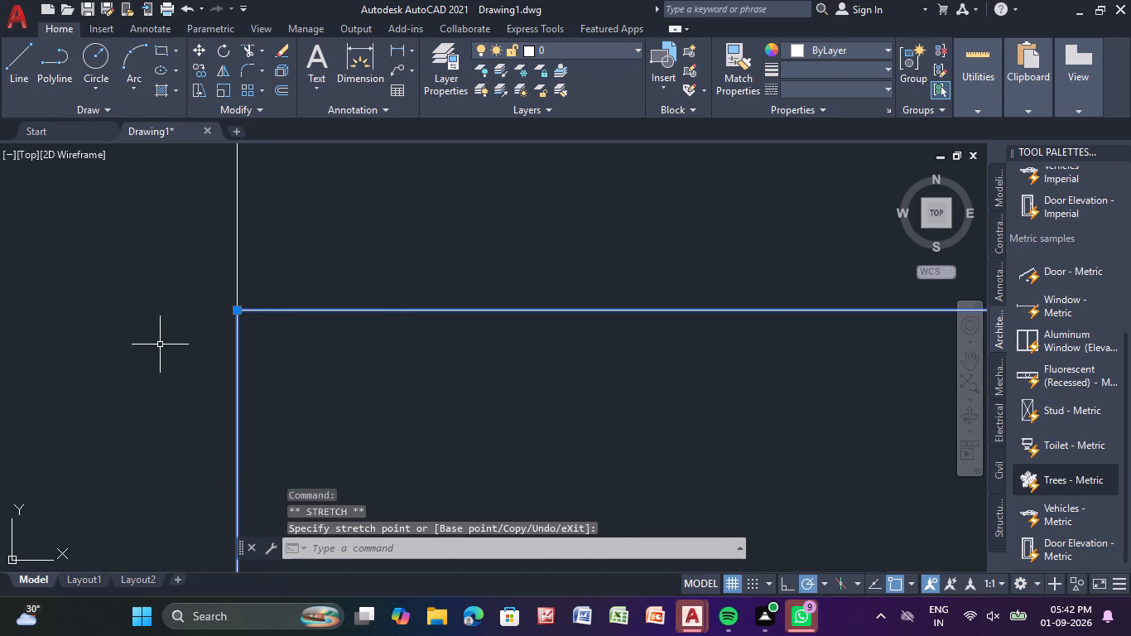
{"action": "key", "text": "Escape"}
{"action": "key", "text": "Escape"}
{"action": "key", "text": "Escape"}
Draw a horizontal line about 11'-7" long in colour 100,33,101 across the upper treads, from the landing to beyond the stair's right edge.
{"action": "scroll", "coordinate": [179, 310], "scroll_direction": "down", "scroll_amount": 5}
{"action": "scroll", "coordinate": [349, 356], "scroll_direction": "down", "scroll_amount": 8}
{"action": "scroll", "coordinate": [448, 397], "scroll_direction": "down", "scroll_amount": 2}
{"action": "middle_click_drag", "start_coordinate": [450, 401], "coordinate": [261, 272]}
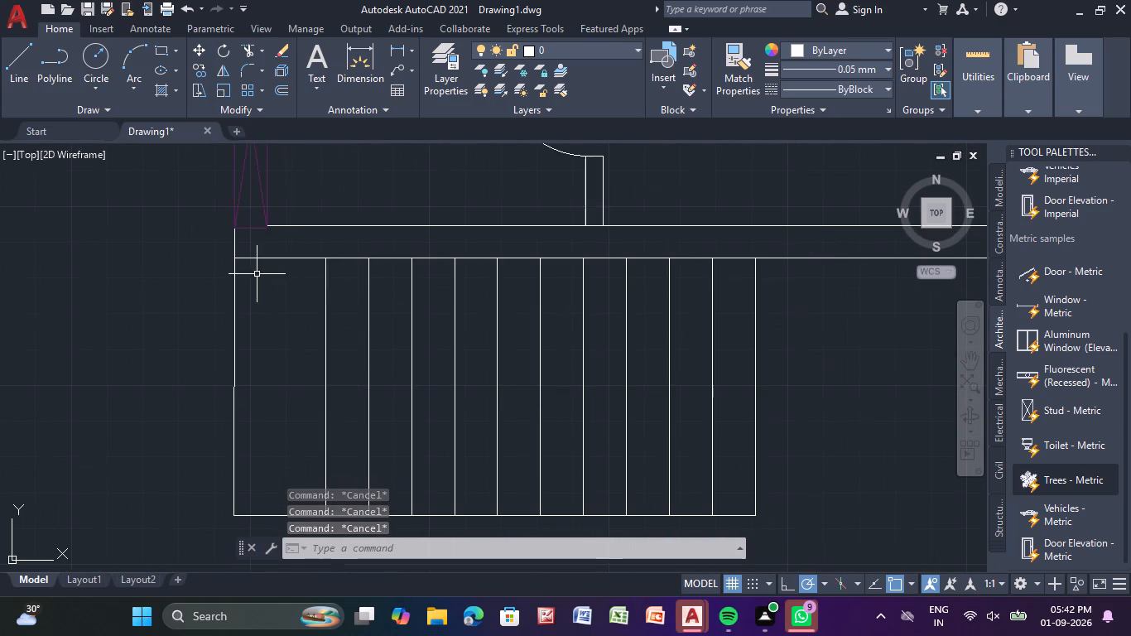
{"action": "left_click", "coordinate": [836, 50]}
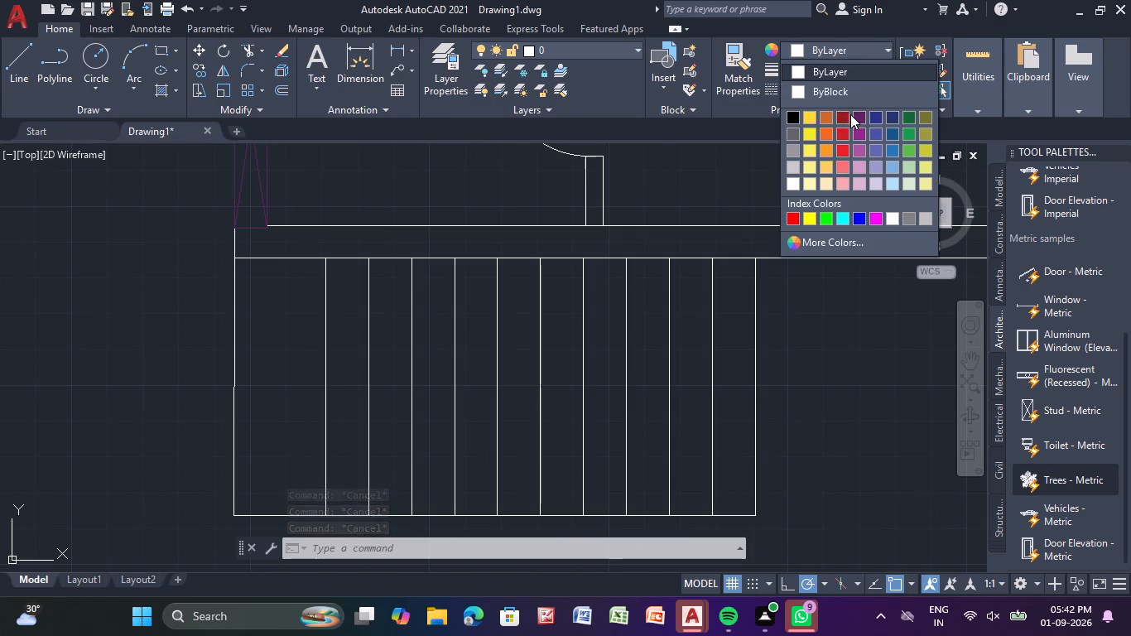
{"action": "left_click", "coordinate": [859, 120]}
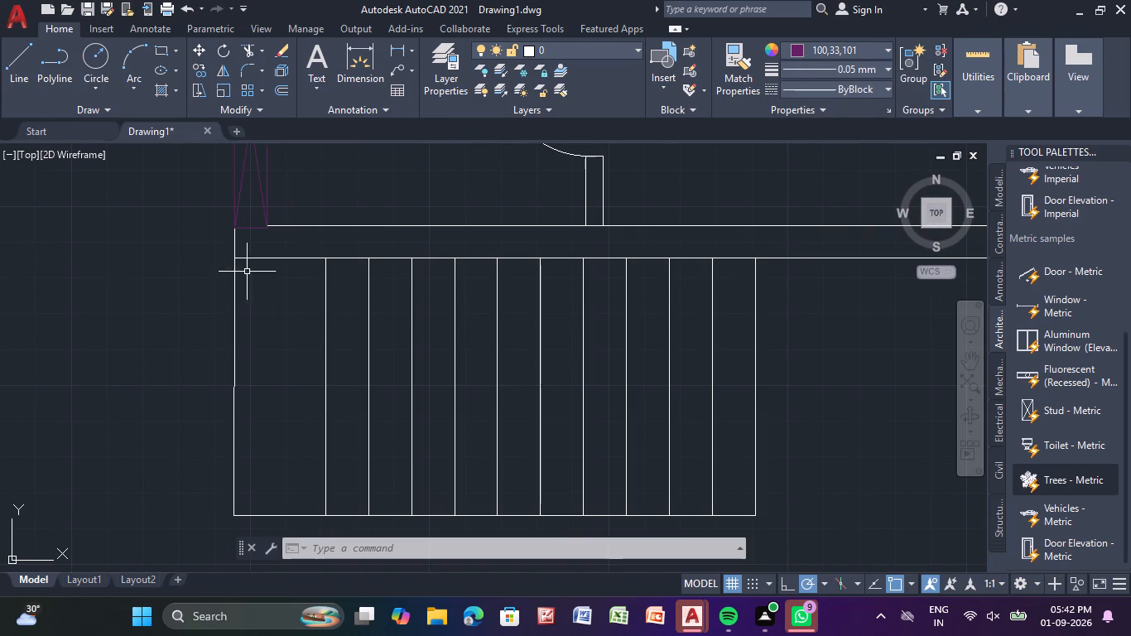
{"action": "left_click", "coordinate": [30, 46]}
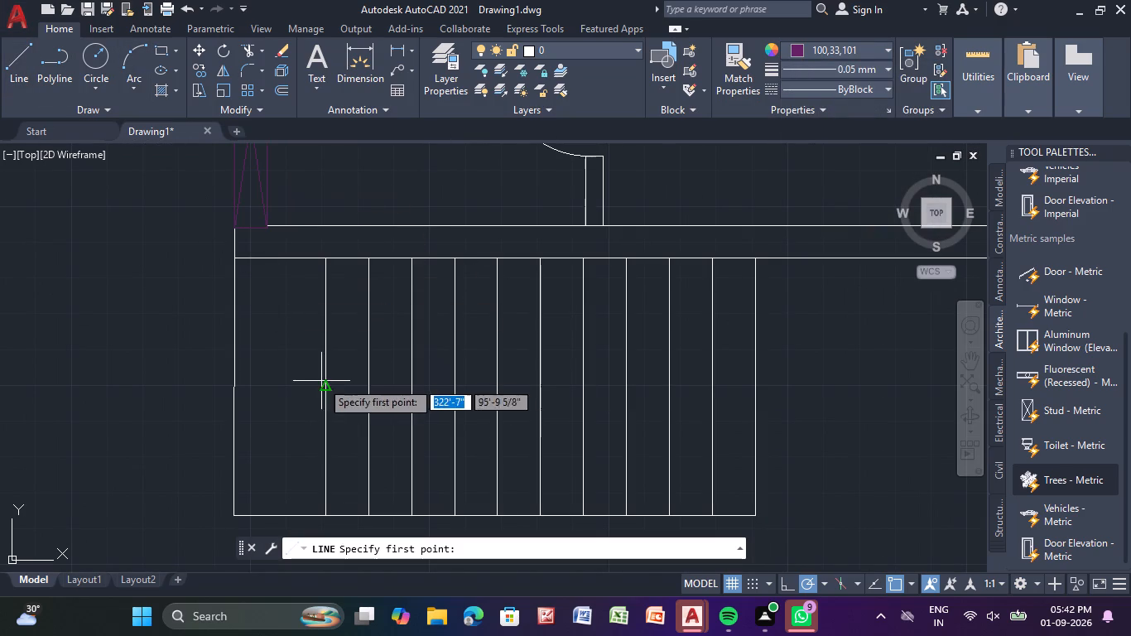
{"action": "left_click_drag", "start_coordinate": [291, 301], "coordinate": [306, 301]}
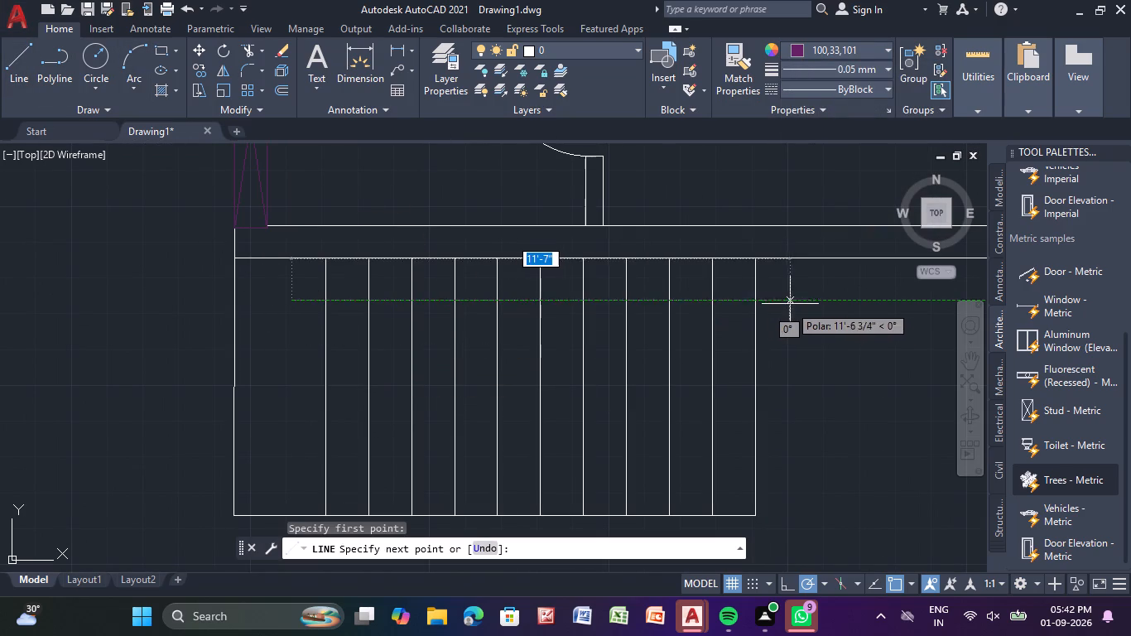
{"action": "left_click", "coordinate": [792, 303]}
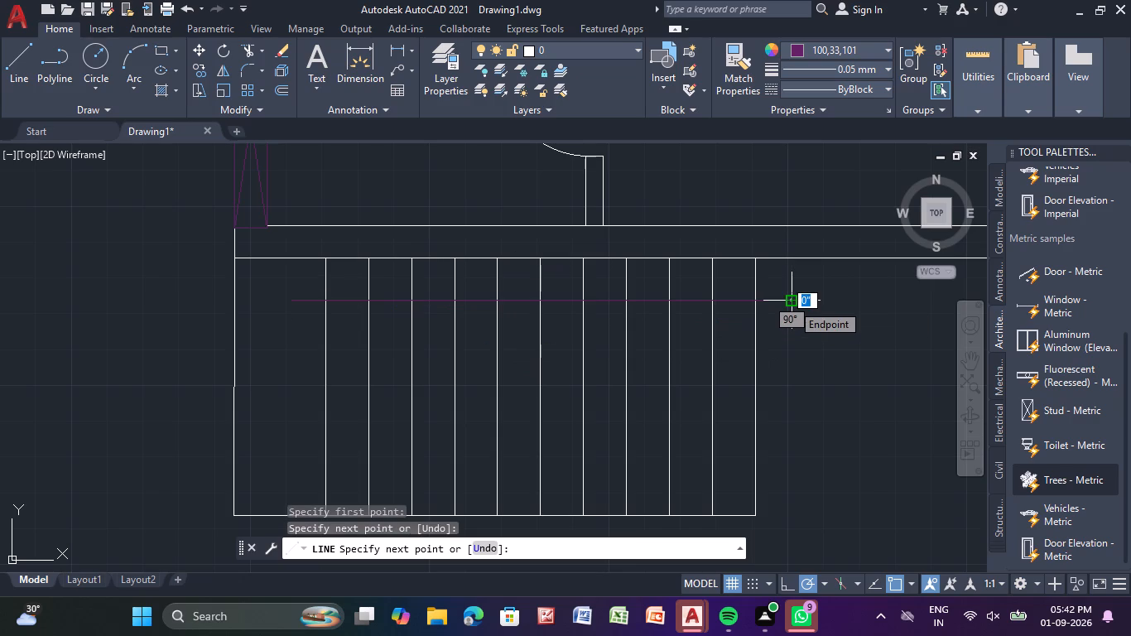
Draw a triangular arrowhead with its tip on the purple line between the last two treads and its base on the second-to-last tread.
{"action": "left_click", "coordinate": [737, 299]}
{"action": "left_click", "coordinate": [719, 326]}
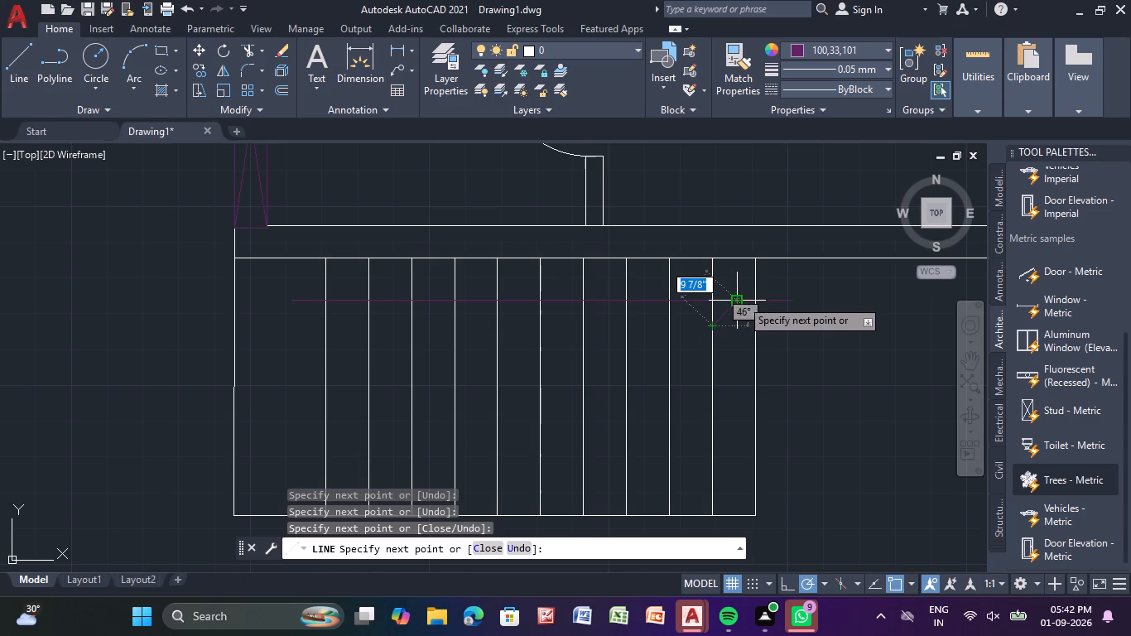
{"action": "scroll", "coordinate": [739, 295], "scroll_direction": "up", "scroll_amount": 2}
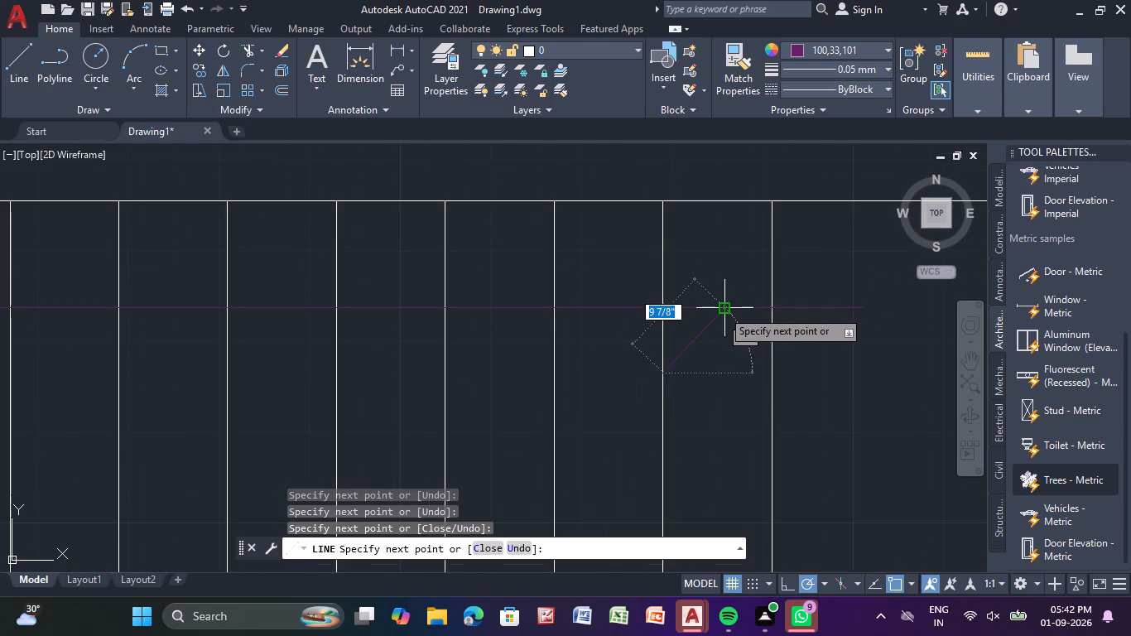
{"action": "left_click", "coordinate": [722, 310]}
{"action": "left_click", "coordinate": [662, 280]}
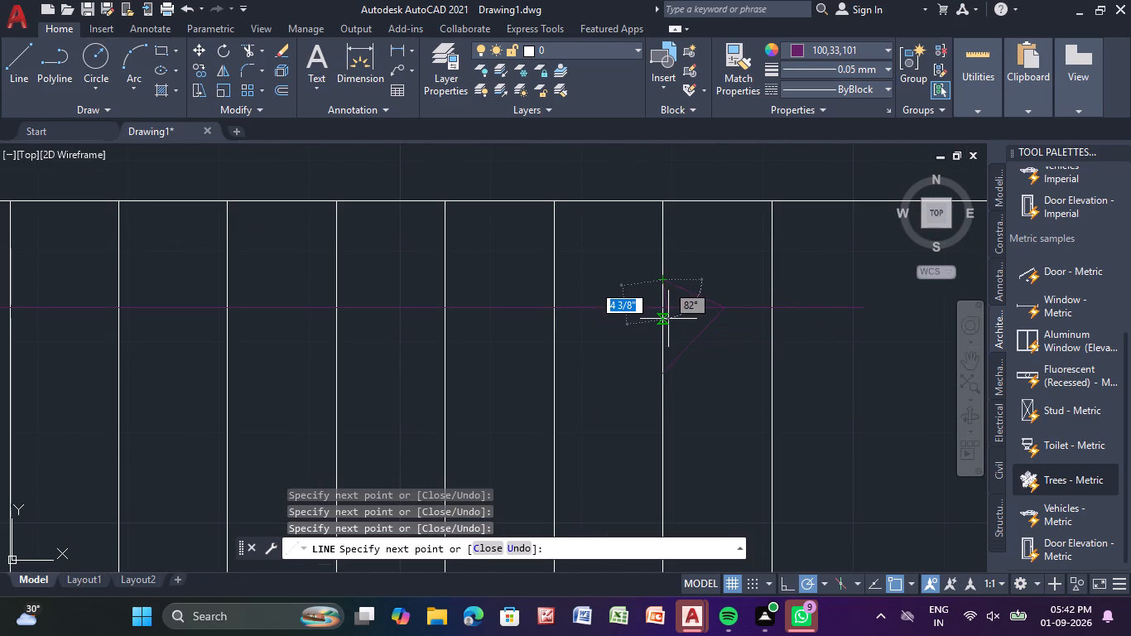
{"action": "left_click", "coordinate": [660, 373]}
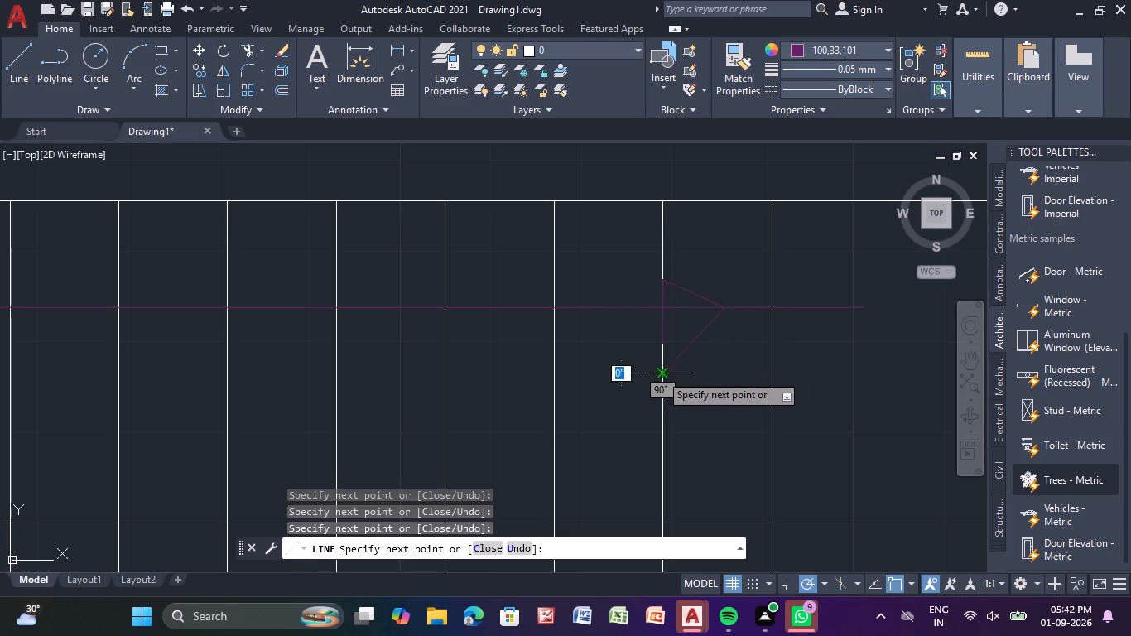
{"action": "key", "text": "Escape"}
{"action": "key", "text": "Escape"}
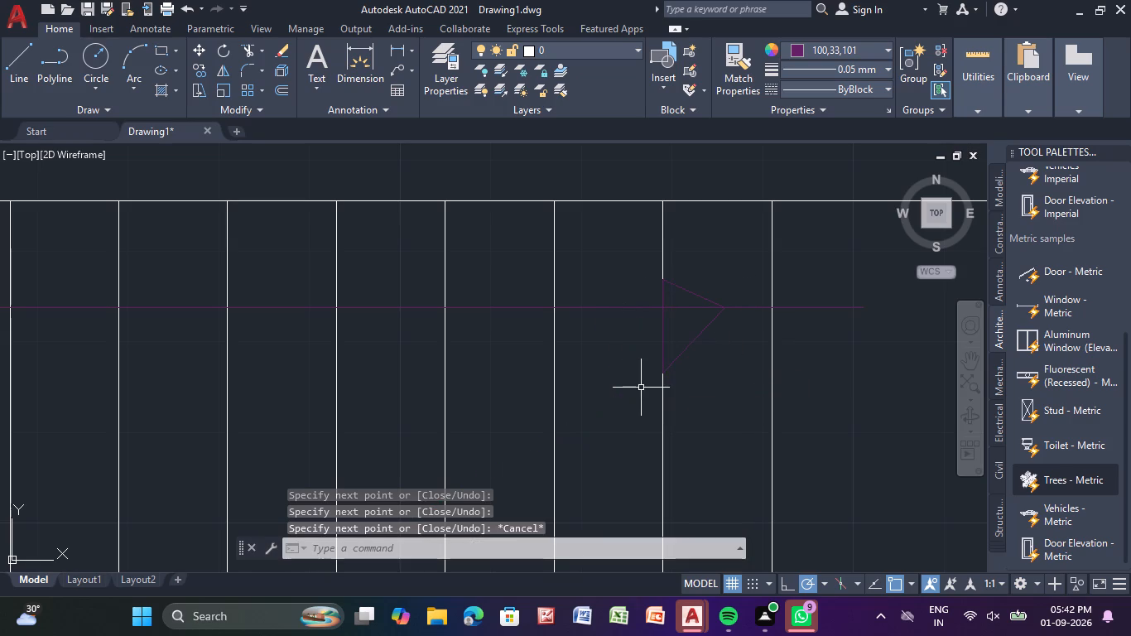
Draw a second horizontal purple line below the arrow, about halfway down the staircase, from the landing to beyond its right edge.
{"action": "key", "text": "l"}
{"action": "key", "text": "Return"}
{"action": "scroll", "coordinate": [631, 417], "scroll_direction": "down", "scroll_amount": 1}
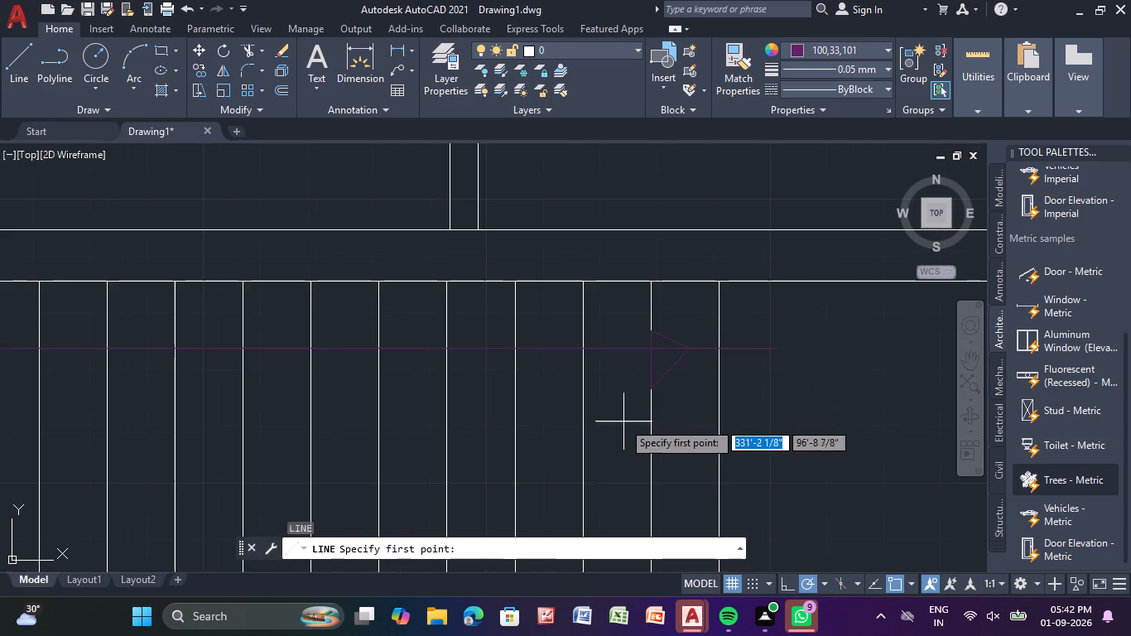
{"action": "middle_click_drag", "start_coordinate": [617, 422], "coordinate": [630, 294]}
{"action": "middle_click_drag", "start_coordinate": [359, 407], "coordinate": [530, 356]}
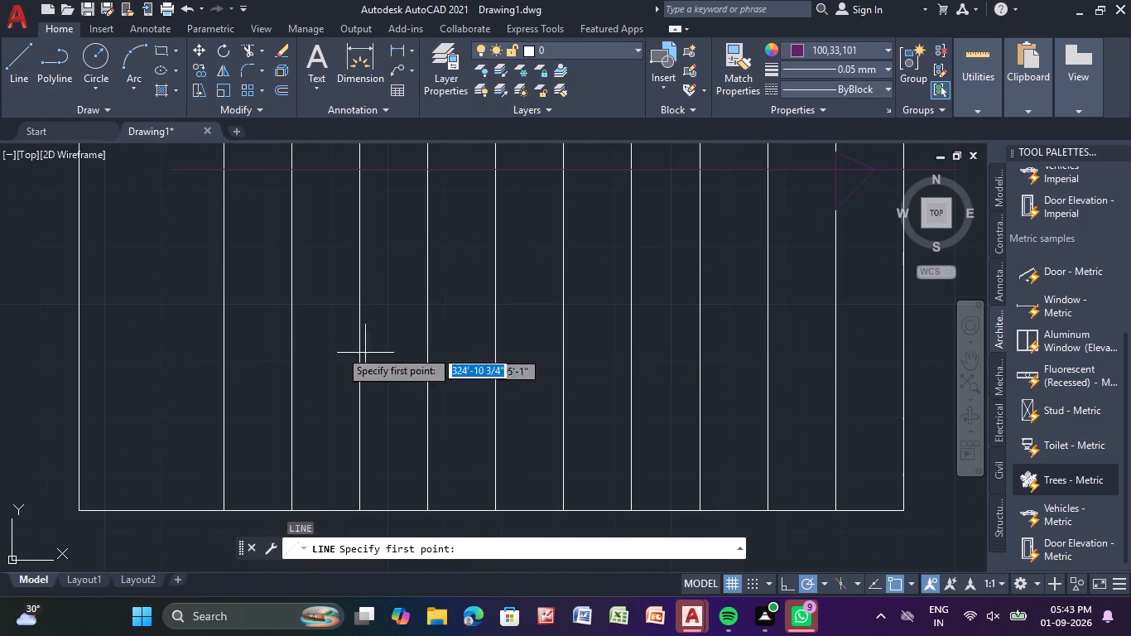
{"action": "left_click_drag", "start_coordinate": [185, 302], "coordinate": [239, 309]}
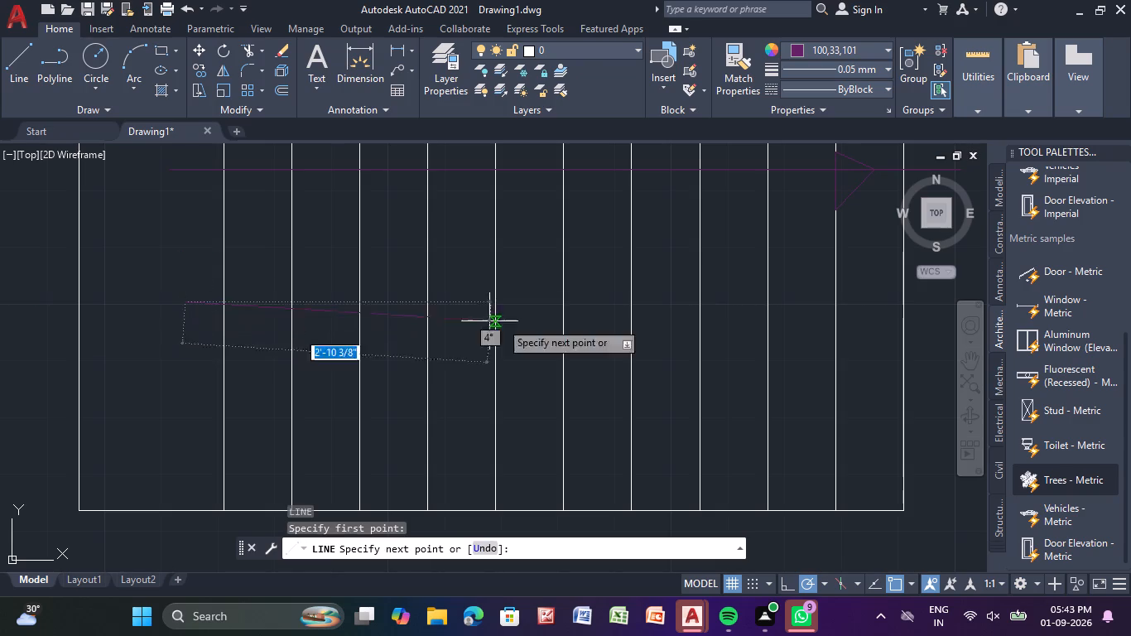
{"action": "scroll", "coordinate": [857, 324], "scroll_direction": "down", "scroll_amount": 1}
{"action": "middle_click_drag", "start_coordinate": [857, 324], "coordinate": [512, 389]}
{"action": "left_click", "coordinate": [610, 378]}
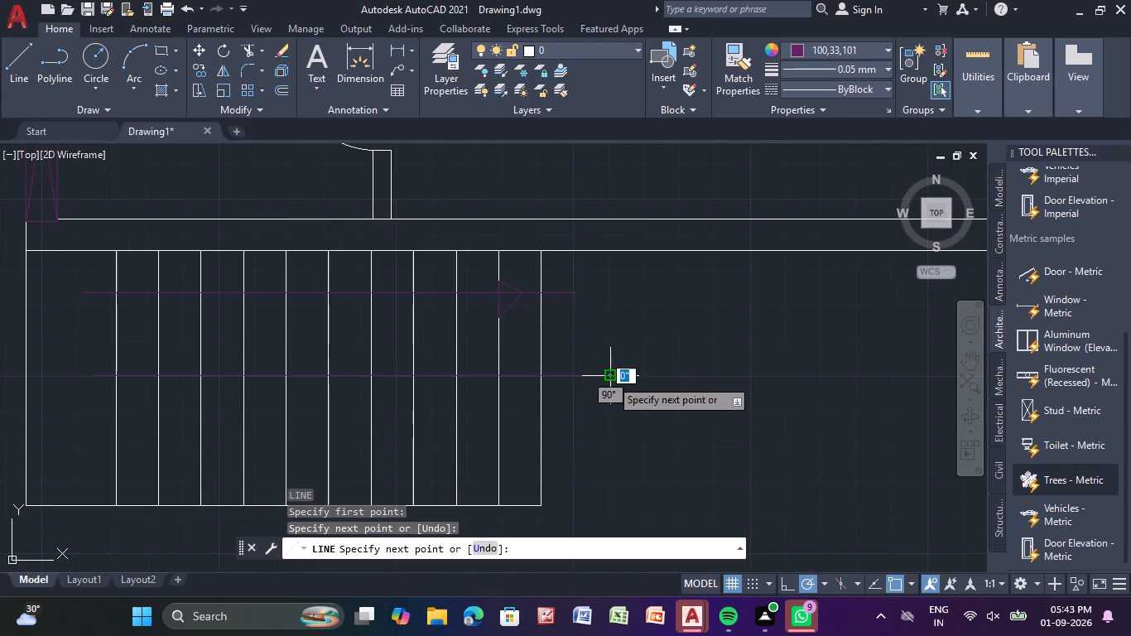
{"action": "key", "text": "Escape"}
{"action": "key", "text": "Escape"}
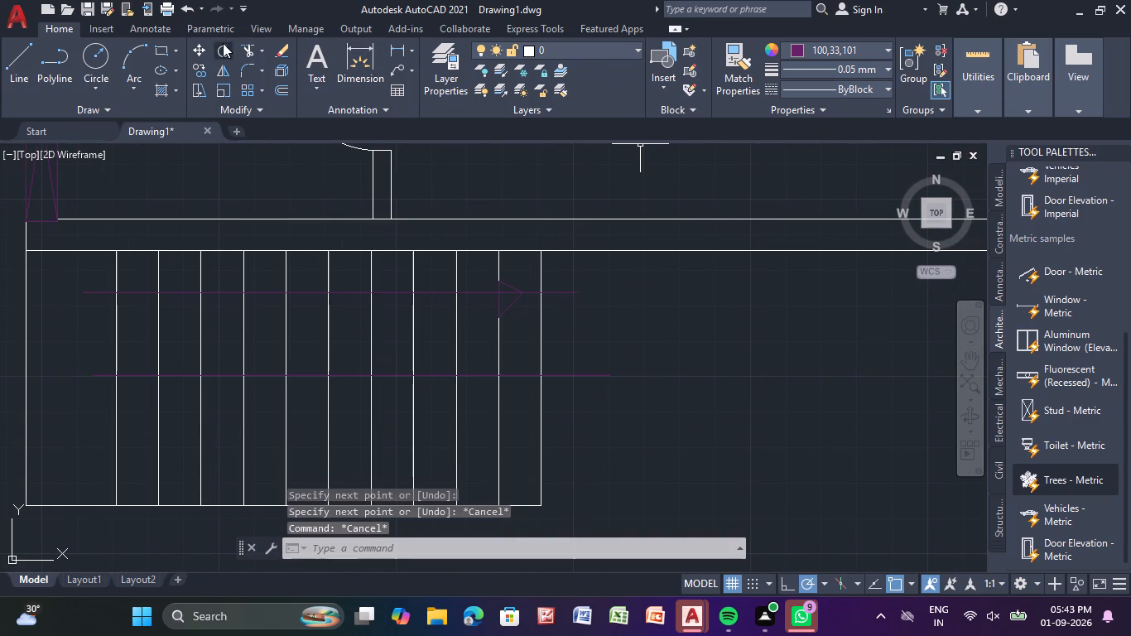
Trim the upper purple line back to the arrowhead's tip.
{"action": "left_click_drag", "start_coordinate": [246, 41], "coordinate": [272, 75]}
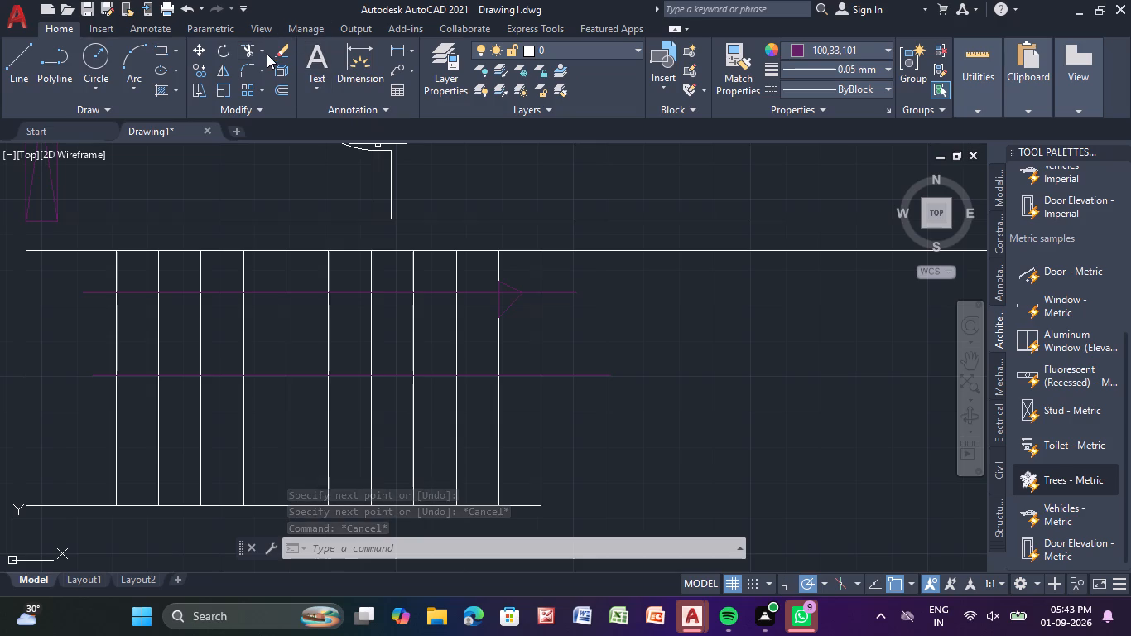
{"action": "left_click", "coordinate": [253, 53]}
{"action": "left_click_drag", "start_coordinate": [550, 287], "coordinate": [555, 323]}
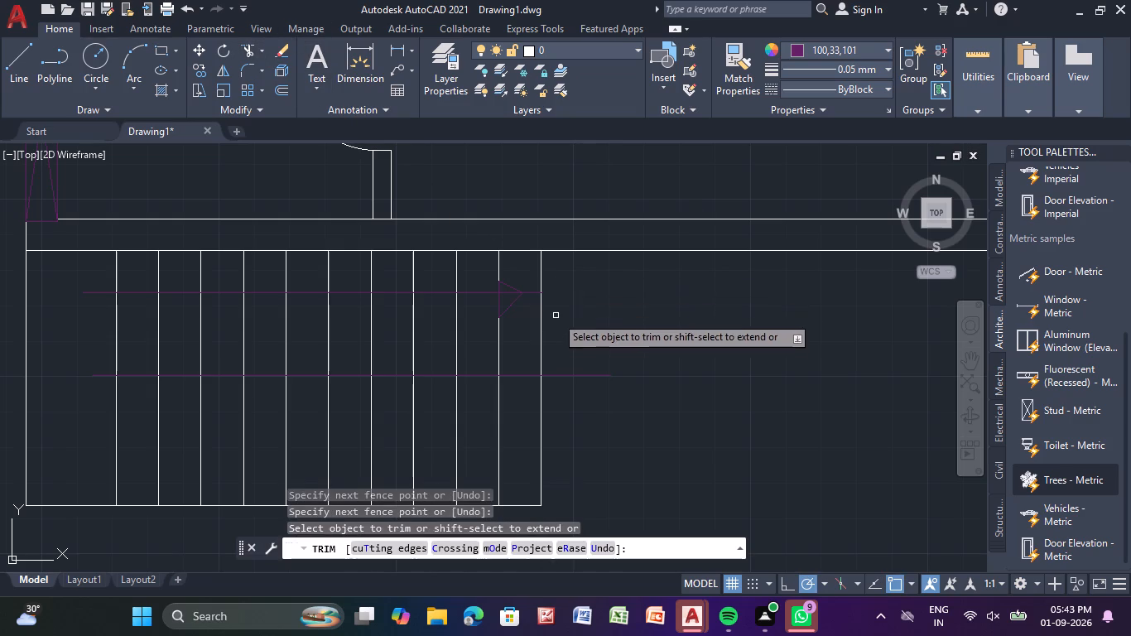
{"action": "scroll", "coordinate": [551, 305], "scroll_direction": "up", "scroll_amount": 3}
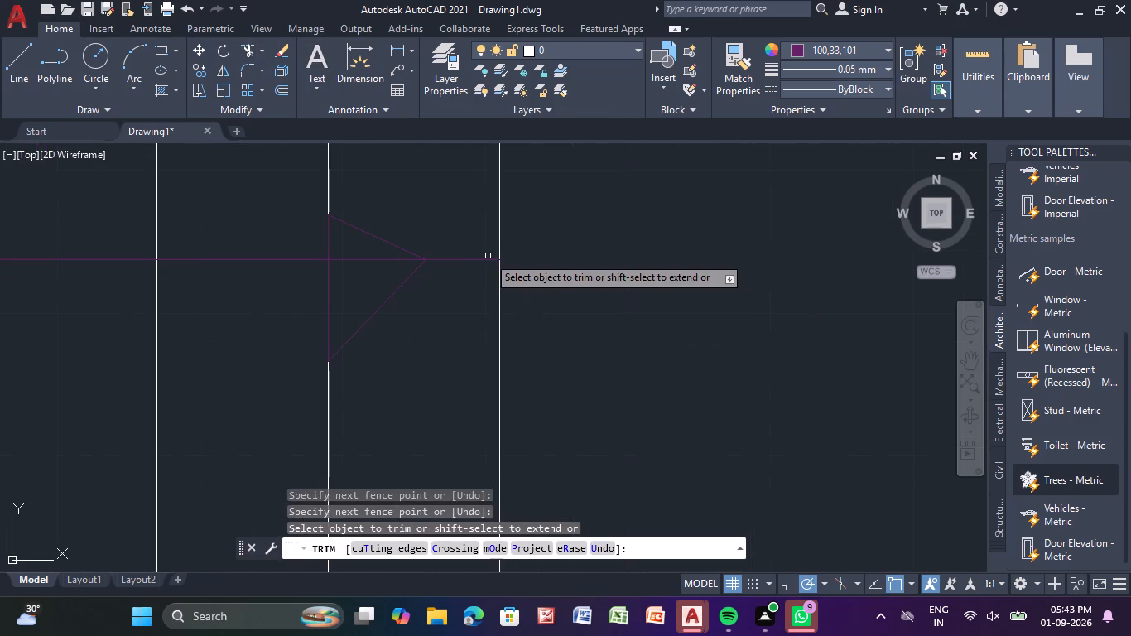
{"action": "left_click_drag", "start_coordinate": [482, 256], "coordinate": [463, 295]}
{"action": "key", "text": "Escape"}
{"action": "key", "text": "Escape"}
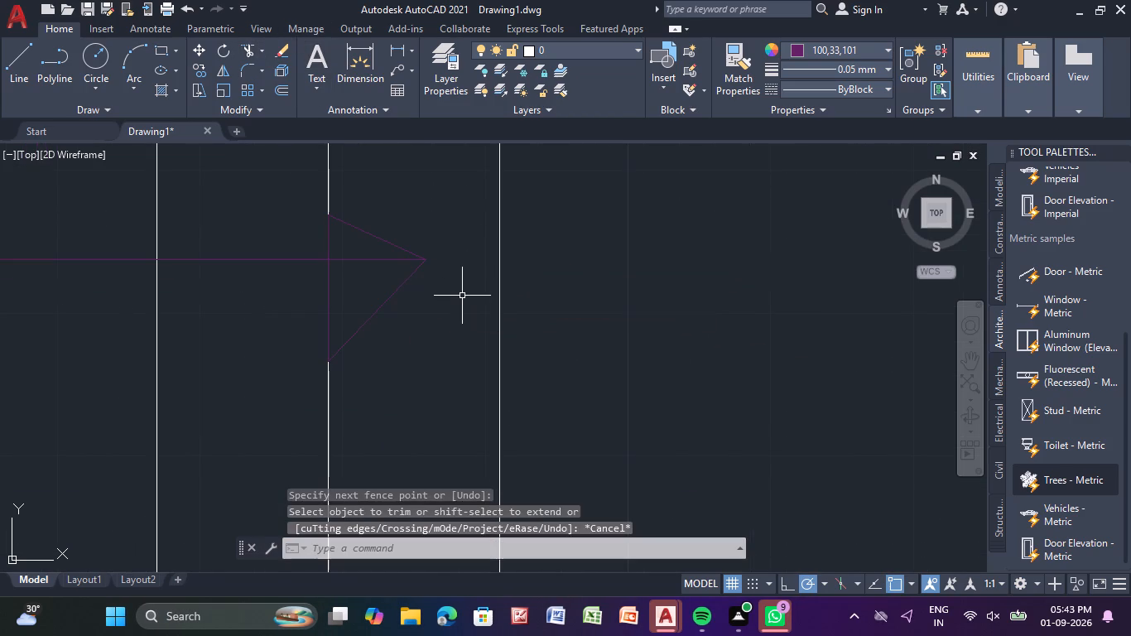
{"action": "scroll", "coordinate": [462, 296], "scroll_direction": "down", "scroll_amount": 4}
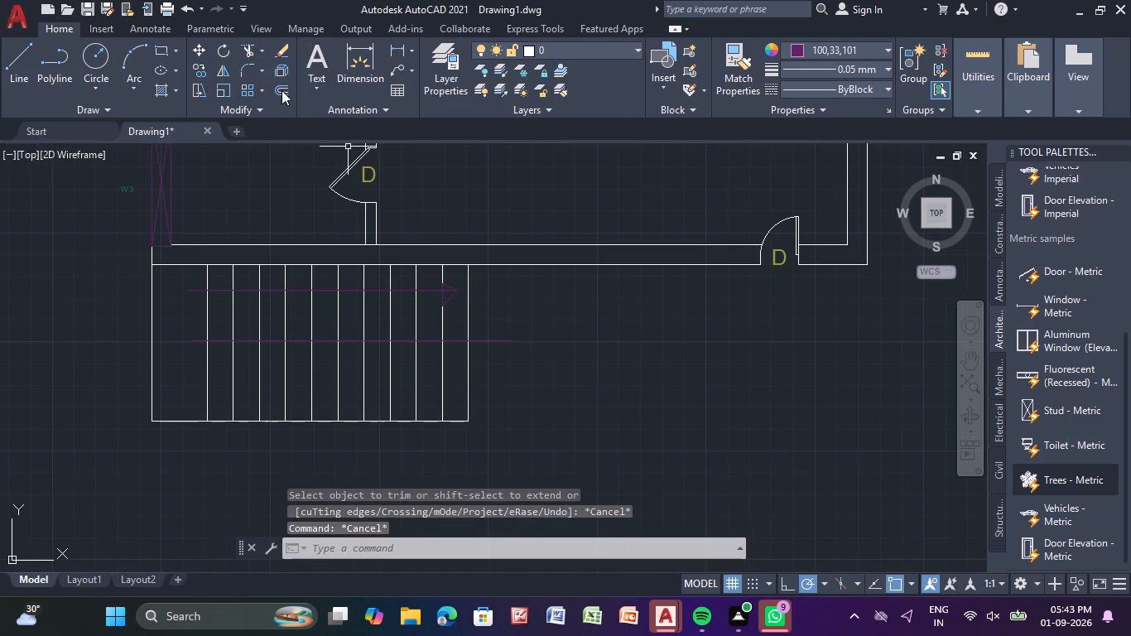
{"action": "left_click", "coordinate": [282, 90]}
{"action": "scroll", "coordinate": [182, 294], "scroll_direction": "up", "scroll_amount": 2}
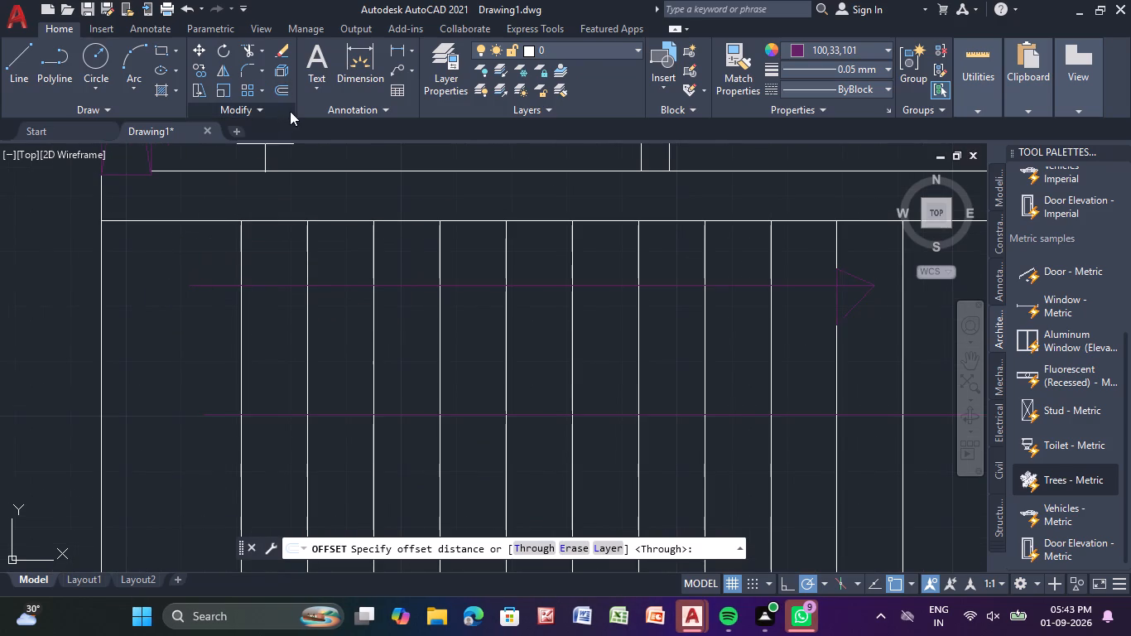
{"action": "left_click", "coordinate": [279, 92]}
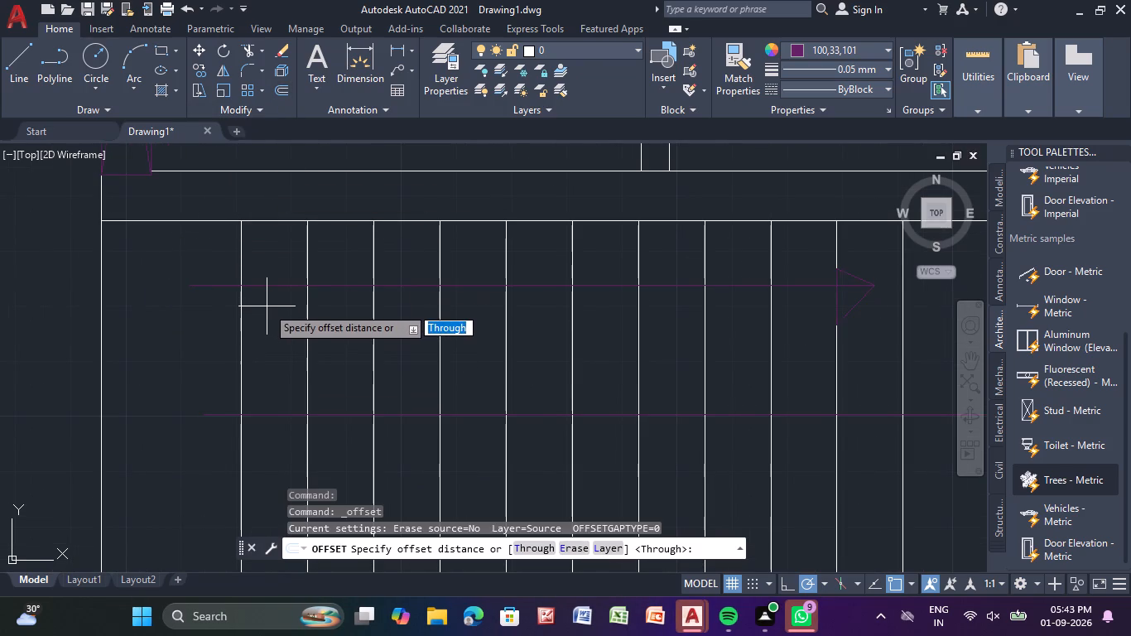
Fillet the two parallel purple lines on the copied stair, joining their landing ends with a semicircular arc.
{"action": "left_click", "coordinate": [248, 72]}
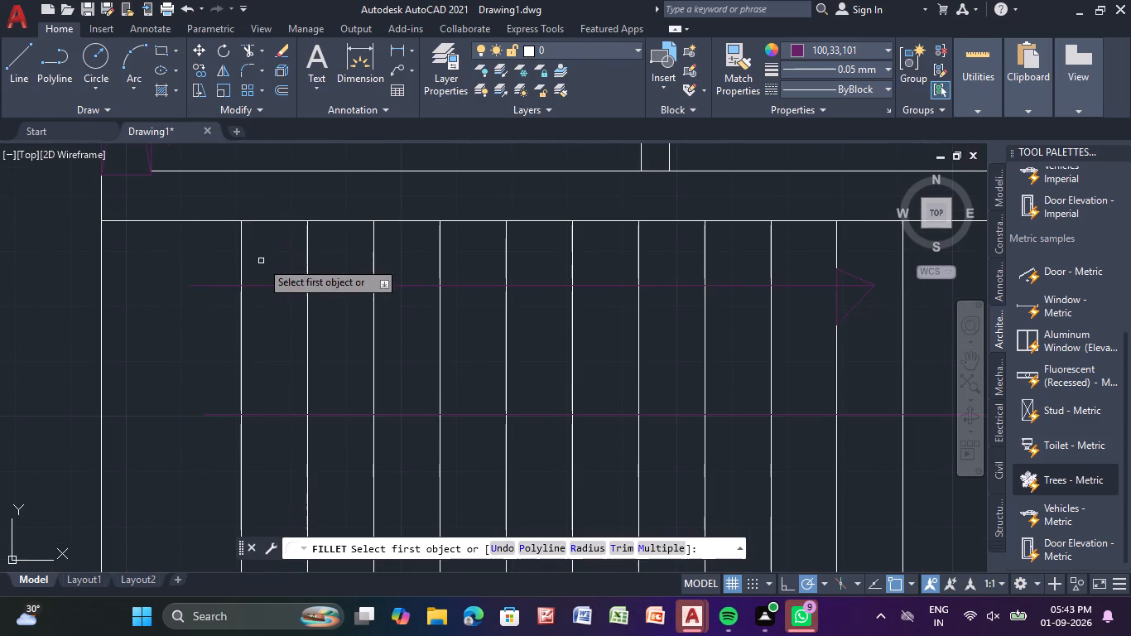
{"action": "left_click", "coordinate": [263, 285]}
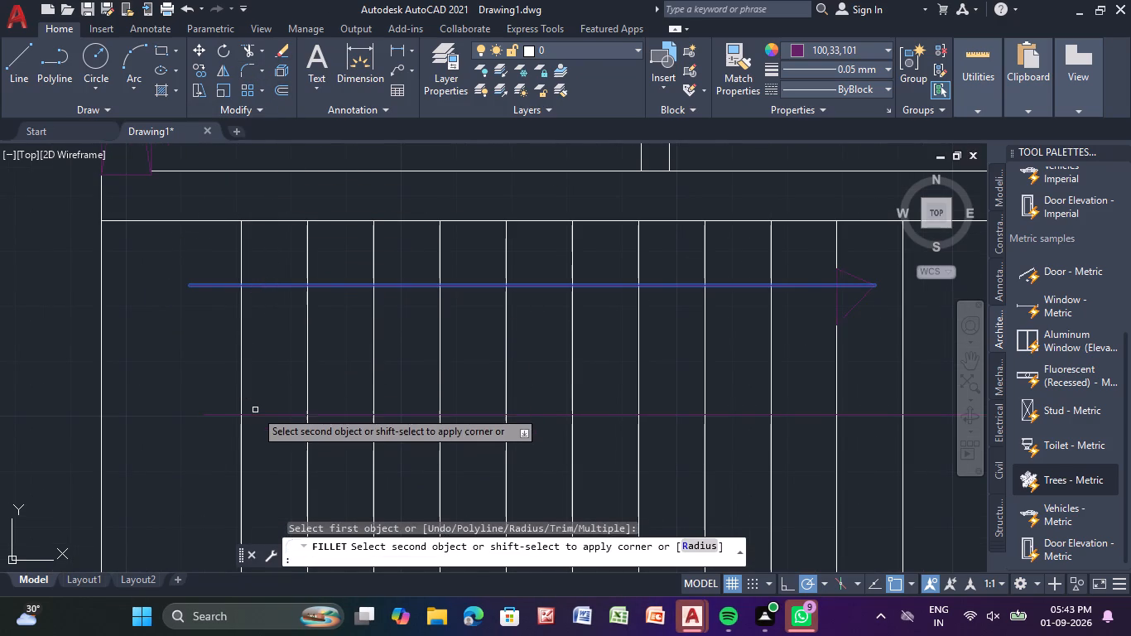
{"action": "left_click", "coordinate": [256, 415]}
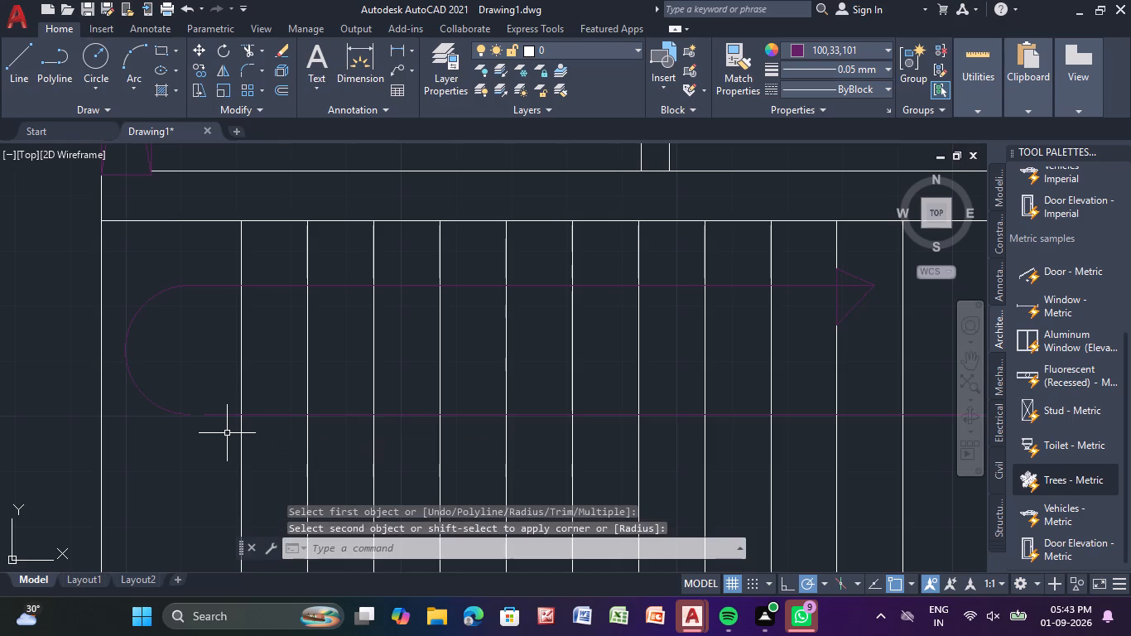
{"action": "key", "text": "Escape"}
Extend the lower purple line on the copied stair to meet the end of the semicircular arc.
{"action": "type", "text": "EX"}
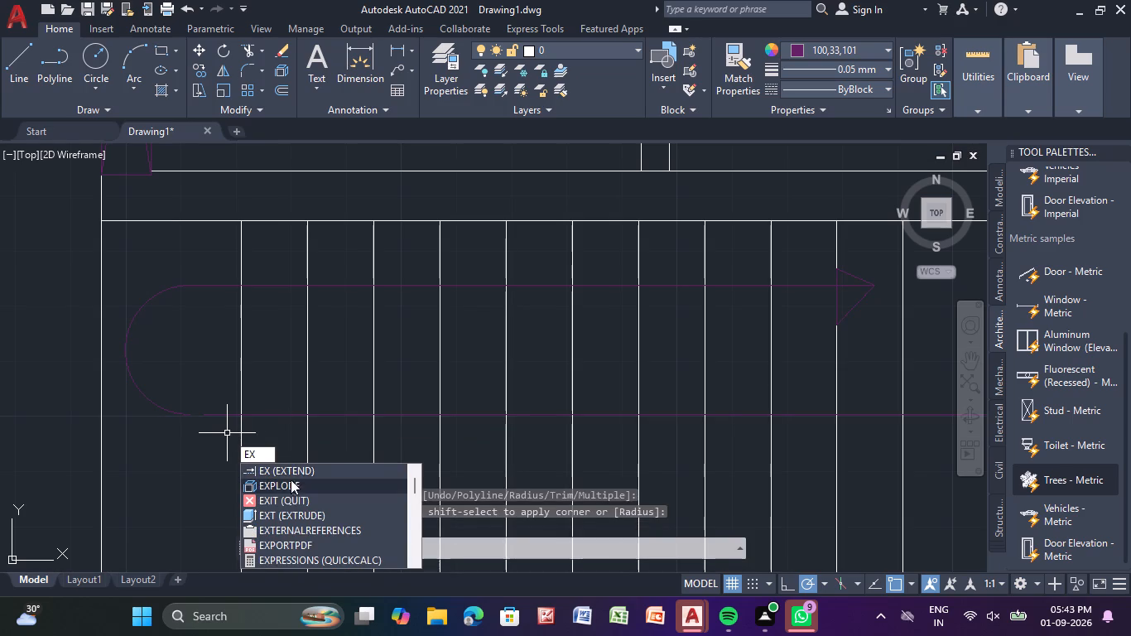
{"action": "left_click", "coordinate": [294, 469]}
{"action": "left_click", "coordinate": [286, 415]}
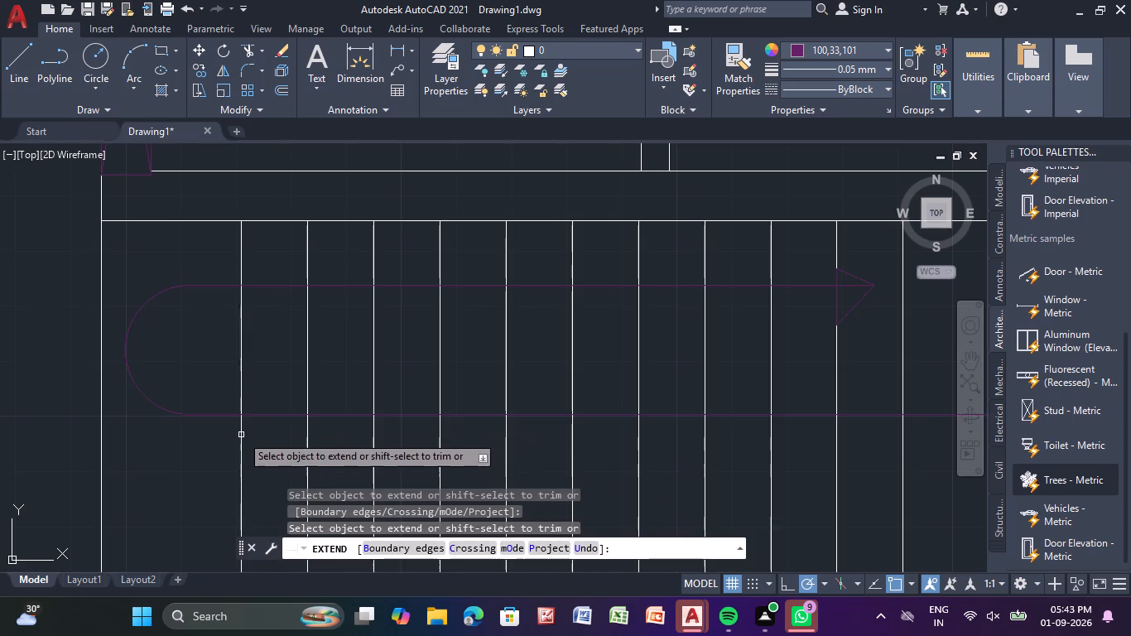
Extend the upper purple arrow line on the ground floor stair to meet its semicircular arc at the landing.
{"action": "scroll", "coordinate": [207, 442], "scroll_direction": "down", "scroll_amount": 2}
{"action": "middle_click_drag", "start_coordinate": [205, 441], "coordinate": [435, 384]}
{"action": "scroll", "coordinate": [158, 352], "scroll_direction": "down", "scroll_amount": 1}
{"action": "middle_click_drag", "start_coordinate": [156, 354], "coordinate": [594, 378]}
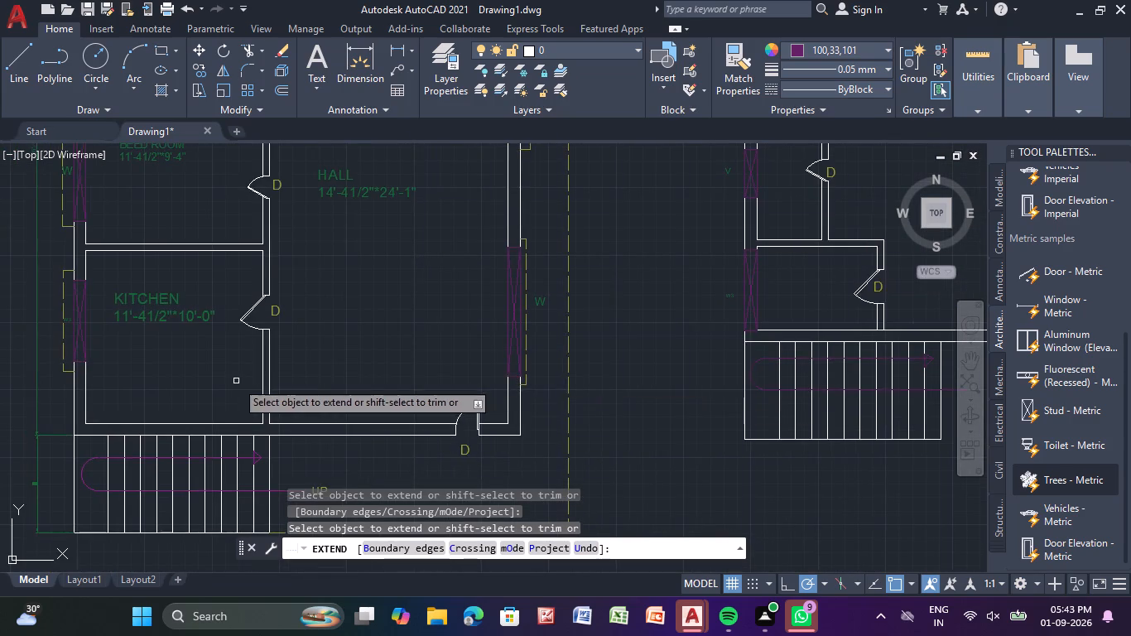
{"action": "middle_click_drag", "start_coordinate": [234, 381], "coordinate": [317, 275]}
{"action": "scroll", "coordinate": [225, 373], "scroll_direction": "up", "scroll_amount": 3}
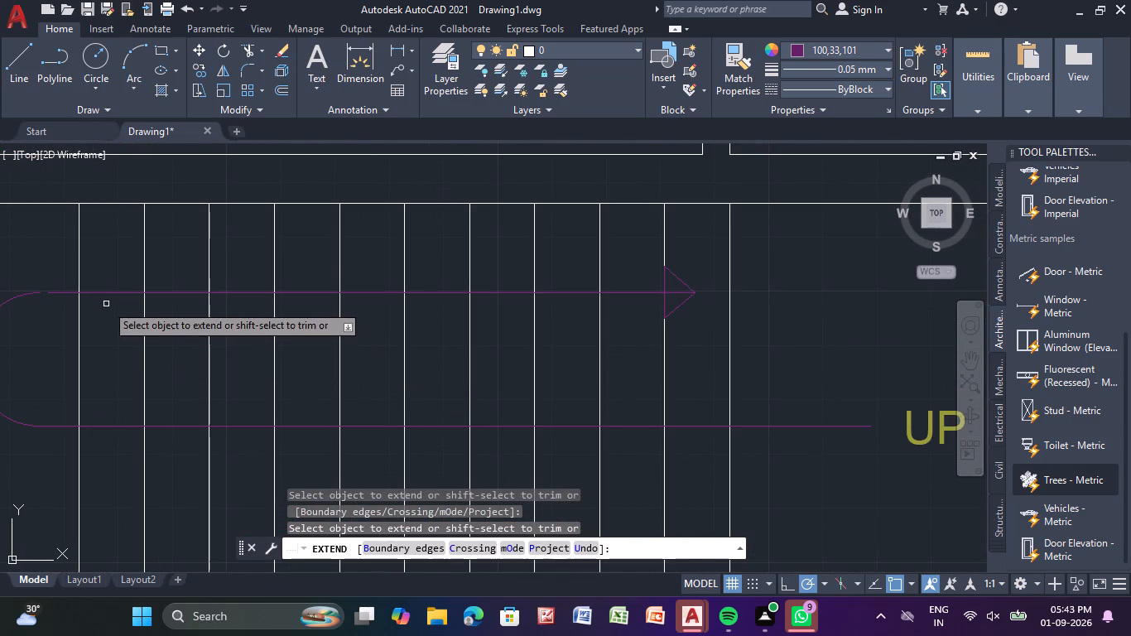
{"action": "left_click", "coordinate": [112, 291]}
{"action": "key", "text": "Escape"}
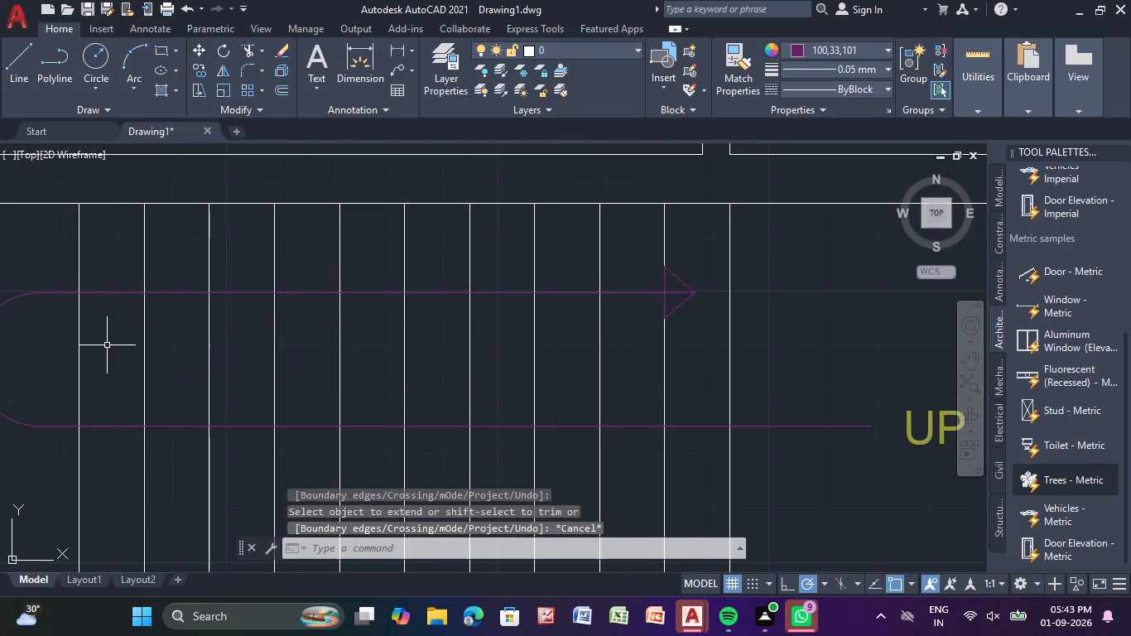
{"action": "key", "text": "Escape"}
{"action": "key", "text": "Escape"}
{"action": "key", "text": "Escape"}
Copy the UP label from the ground floor stair to the free end of the second floor stair's lower purple line.
{"action": "scroll", "coordinate": [283, 296], "scroll_direction": "down", "scroll_amount": 2}
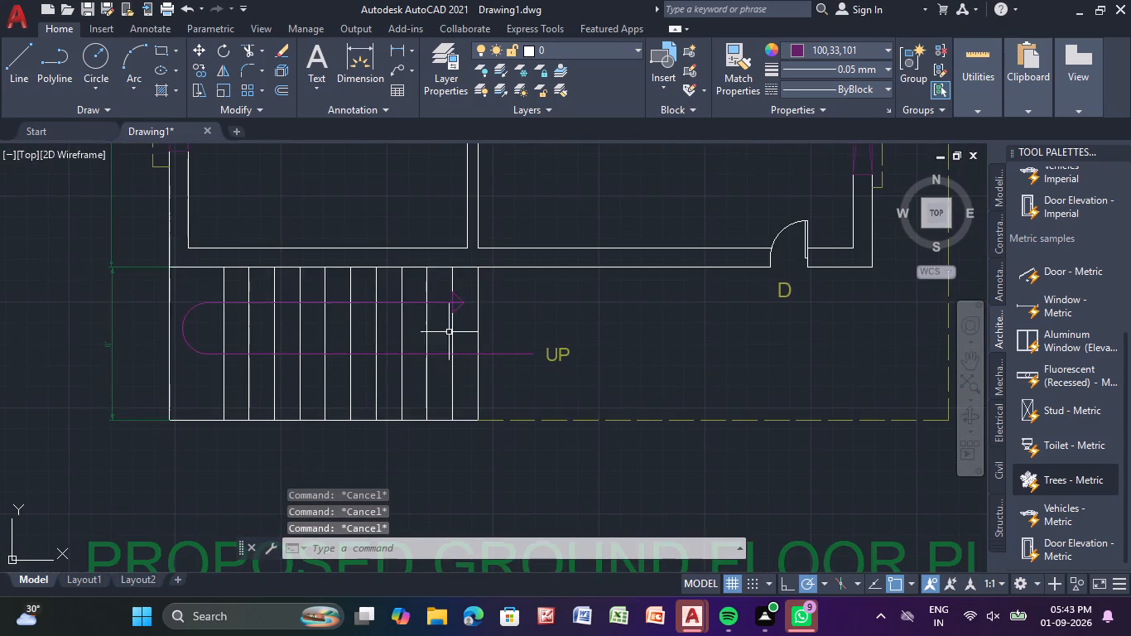
{"action": "scroll", "coordinate": [573, 354], "scroll_direction": "down", "scroll_amount": 2}
{"action": "scroll", "coordinate": [573, 353], "scroll_direction": "up", "scroll_amount": 2}
{"action": "left_click", "coordinate": [555, 356]}
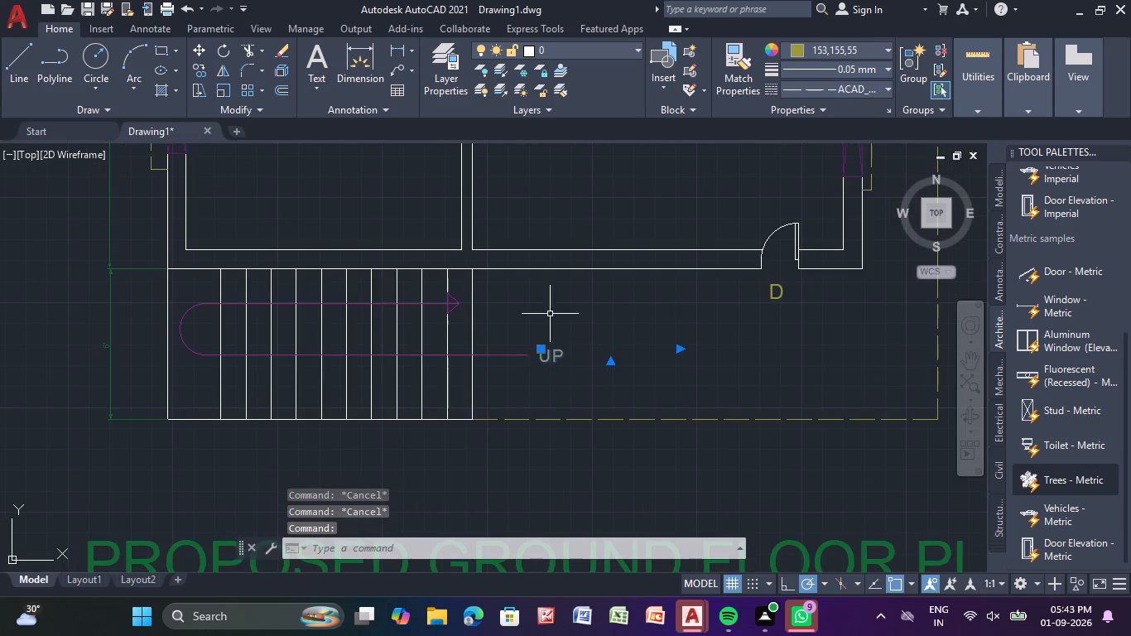
{"action": "left_click_drag", "start_coordinate": [203, 67], "coordinate": [246, 121]}
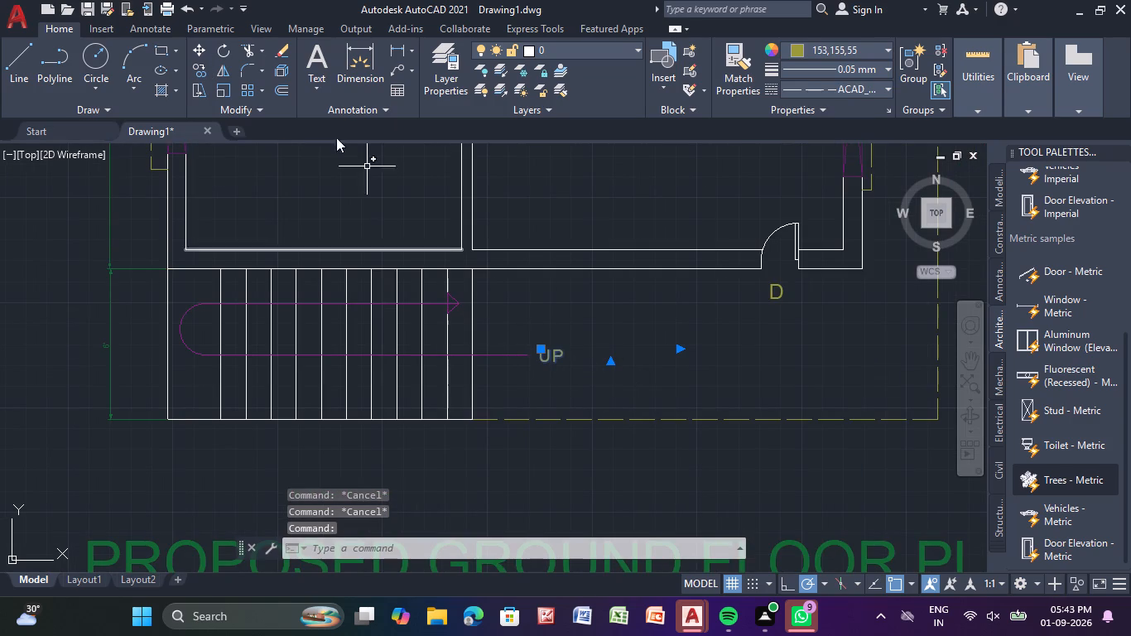
{"action": "left_click", "coordinate": [196, 60]}
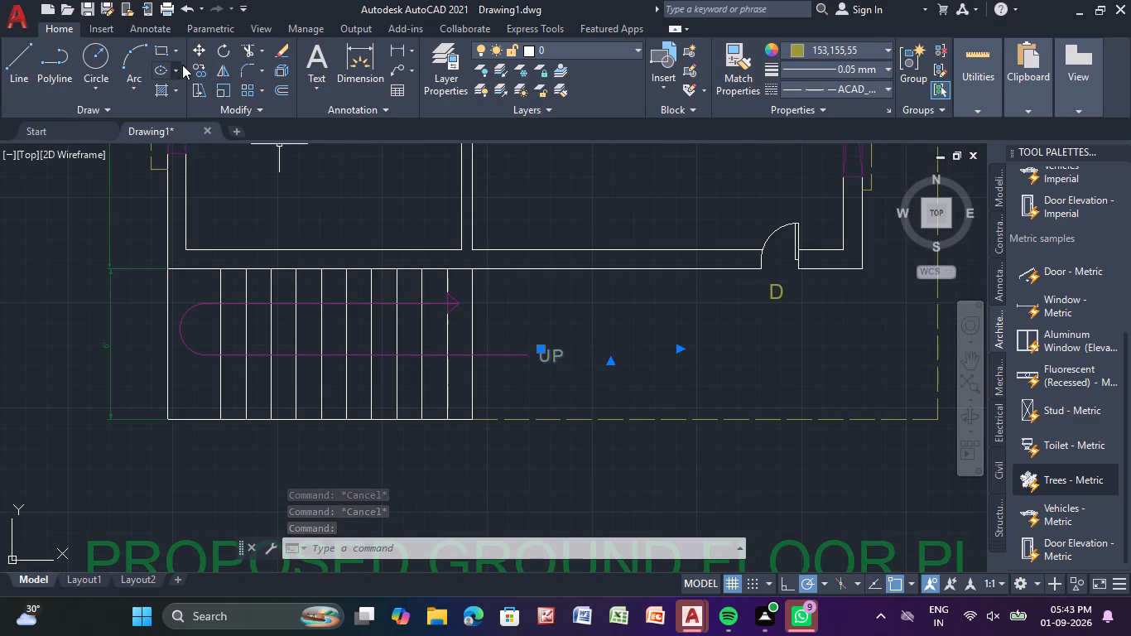
{"action": "double_click", "coordinate": [194, 67]}
{"action": "left_click", "coordinate": [542, 359]}
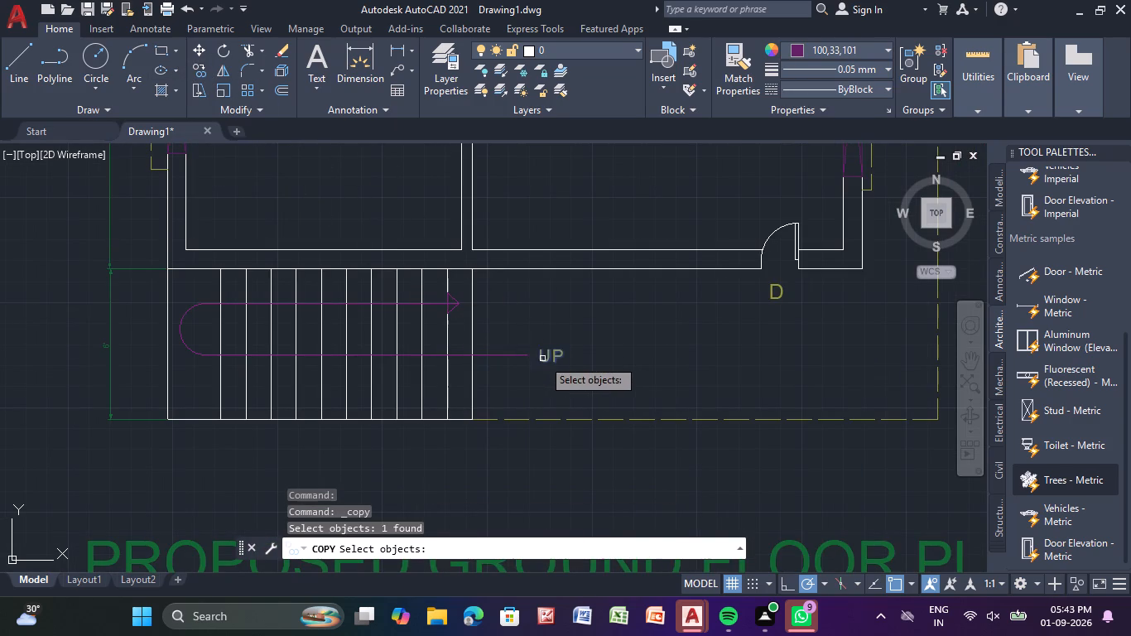
{"action": "key", "text": "Return"}
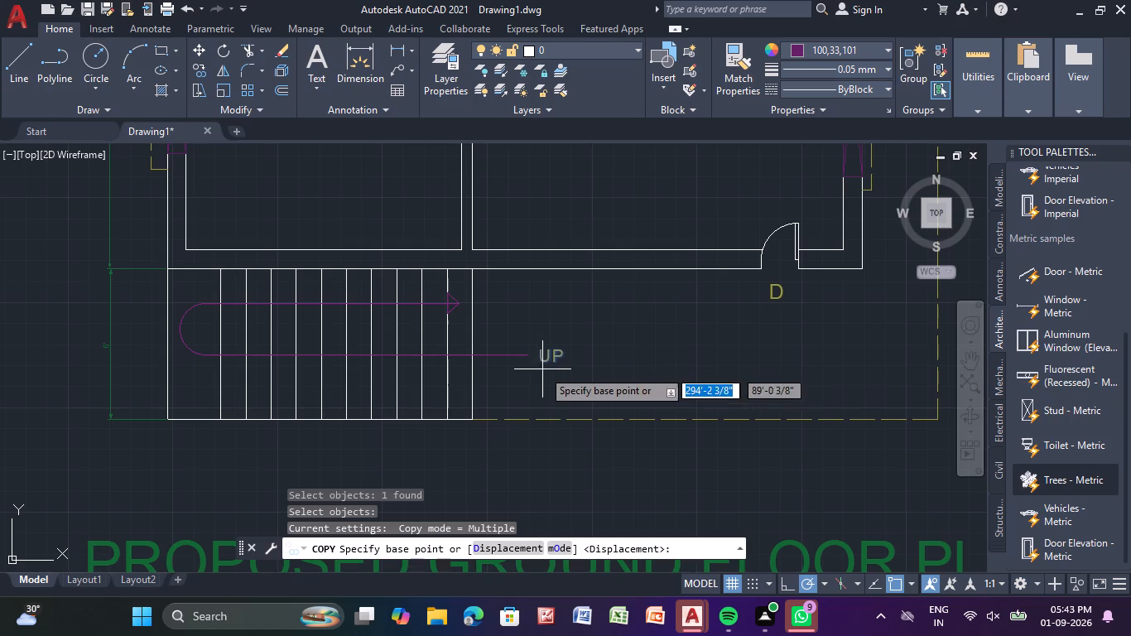
{"action": "left_click_drag", "start_coordinate": [542, 355], "coordinate": [574, 354]}
{"action": "scroll", "coordinate": [850, 363], "scroll_direction": "down", "scroll_amount": 1}
{"action": "middle_click_drag", "start_coordinate": [792, 376], "coordinate": [168, 338]}
{"action": "middle_click_drag", "start_coordinate": [642, 326], "coordinate": [486, 528]}
{"action": "scroll", "coordinate": [547, 435], "scroll_direction": "up", "scroll_amount": 2}
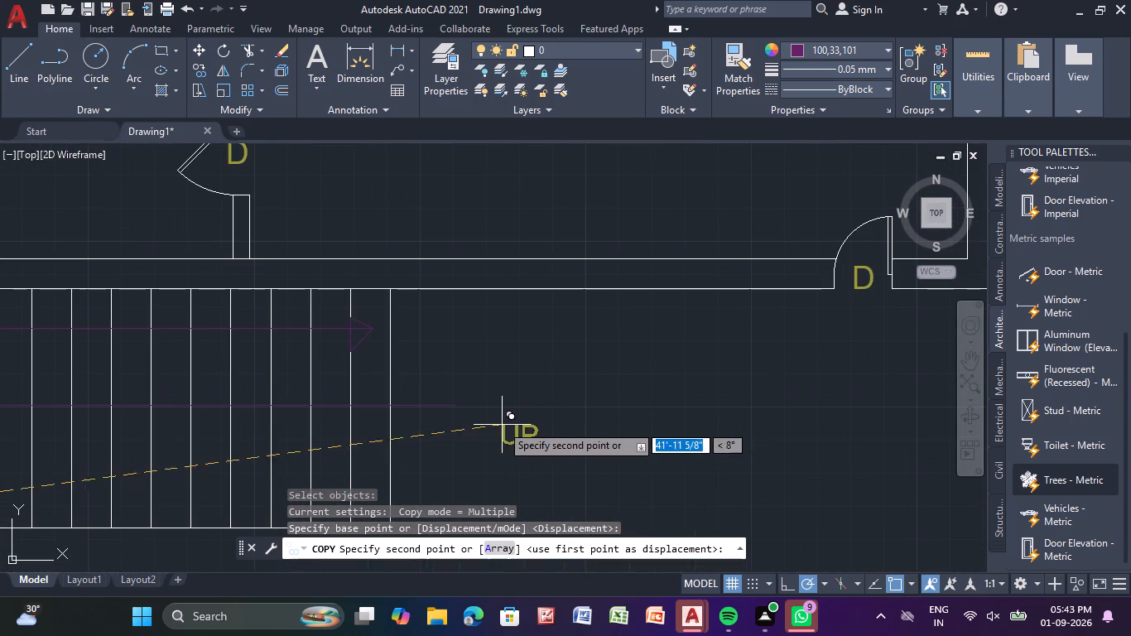
{"action": "left_click", "coordinate": [475, 400]}
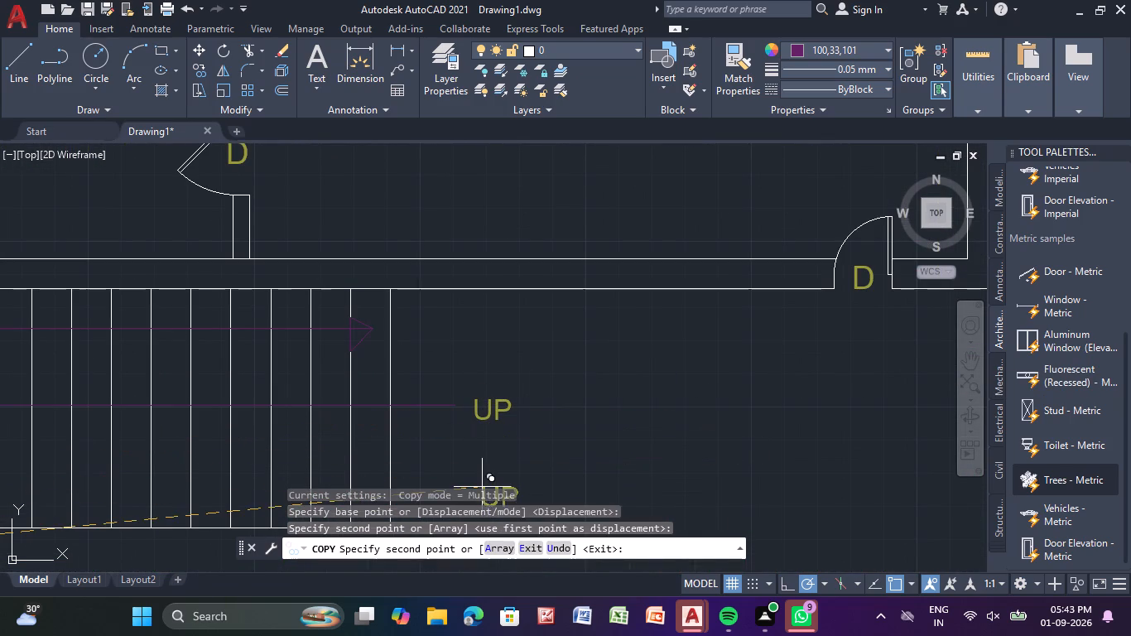
{"action": "key", "text": "Escape"}
{"action": "key", "text": "Escape"}
{"action": "key", "text": "Escape"}
{"action": "key", "text": "Escape"}
{"action": "key", "text": "Escape"}
{"action": "key", "text": "Escape"}
{"action": "key", "text": "Escape"}
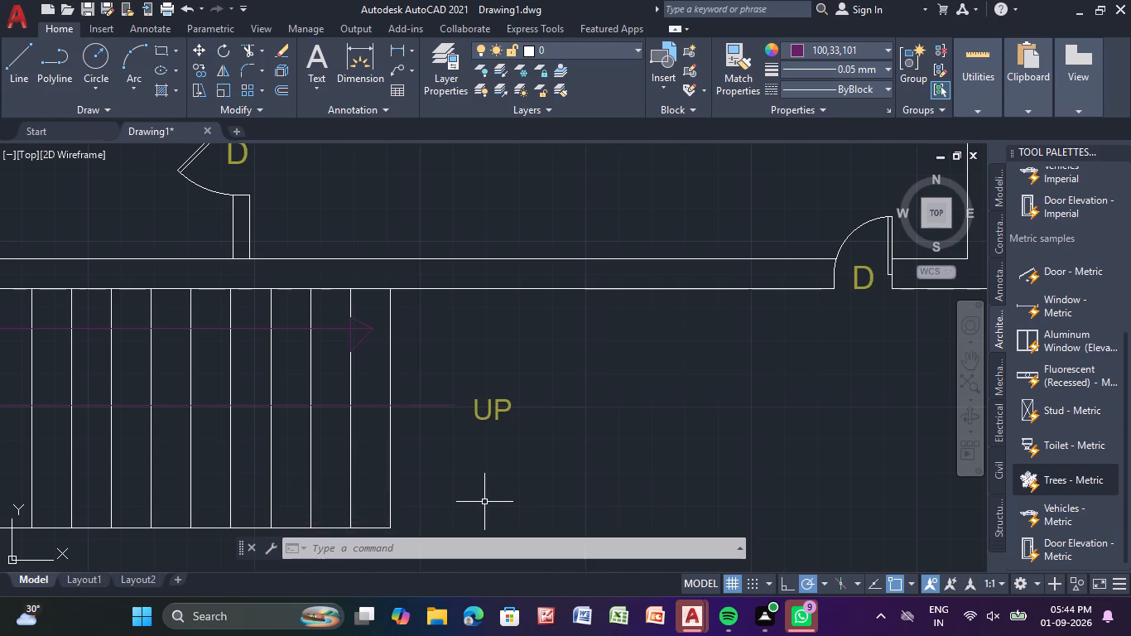
Examine the second floor plan from the staircase up to its top rooms, beside the ground floor plan.
{"action": "scroll", "coordinate": [507, 499], "scroll_direction": "down", "scroll_amount": 2}
{"action": "middle_click_drag", "start_coordinate": [526, 431], "coordinate": [552, 566]}
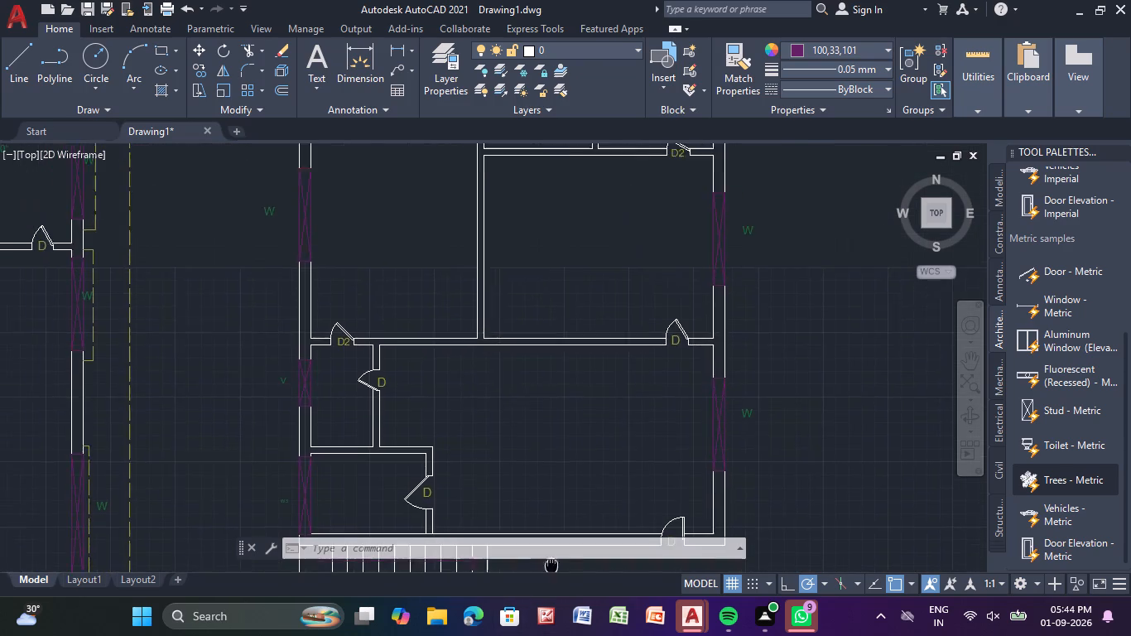
{"action": "middle_click_drag", "start_coordinate": [552, 566], "coordinate": [552, 567]}
{"action": "scroll", "coordinate": [552, 567], "scroll_direction": "up", "scroll_amount": 1}
{"action": "middle_click_drag", "start_coordinate": [530, 479], "coordinate": [522, 548]}
{"action": "middle_click_drag", "start_coordinate": [546, 449], "coordinate": [550, 583]}
{"action": "scroll", "coordinate": [527, 466], "scroll_direction": "down", "scroll_amount": 2}
{"action": "middle_click_drag", "start_coordinate": [584, 376], "coordinate": [569, 405]}
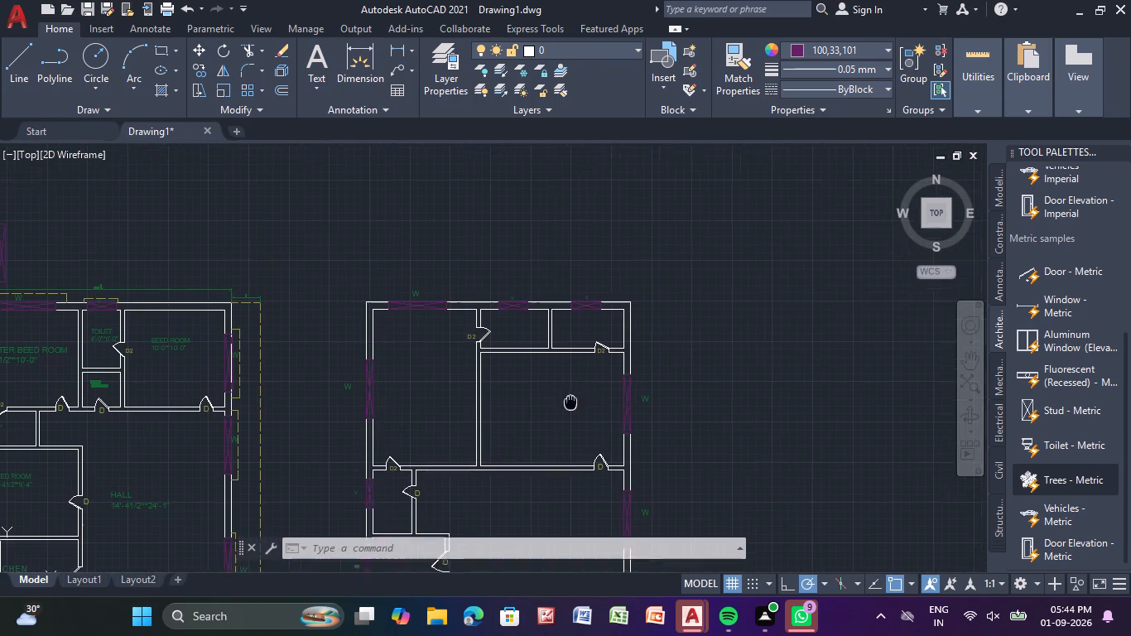
{"action": "middle_click_drag", "start_coordinate": [569, 405], "coordinate": [561, 420]}
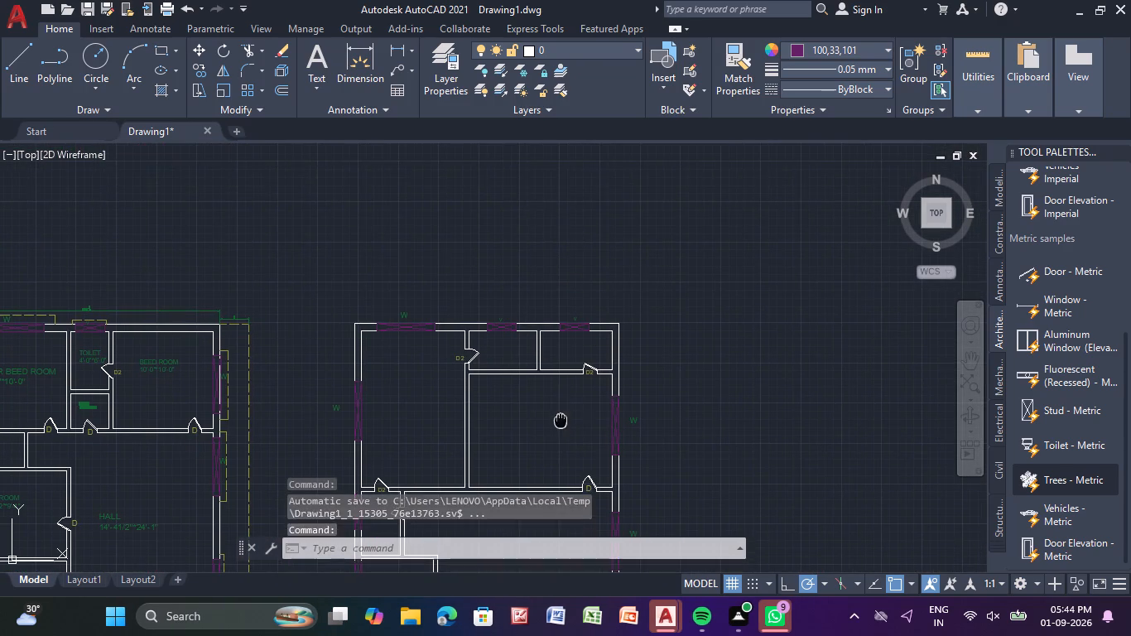
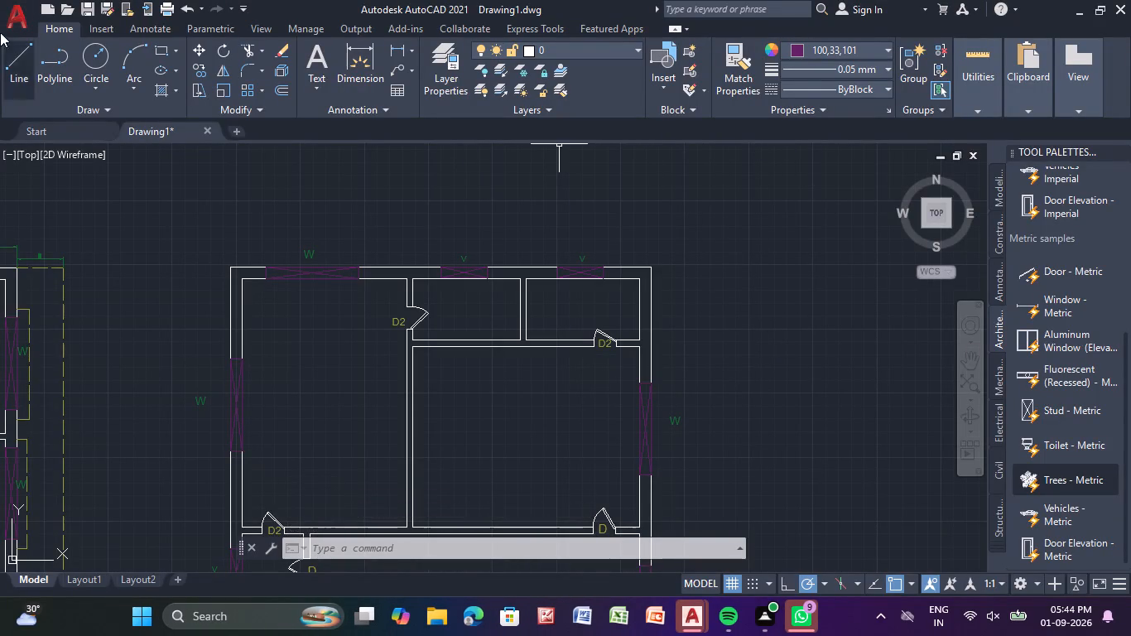
Set the current linetype to a dashed ACAD pattern and the current colour to olive 114,116,48.
{"action": "left_click", "coordinate": [860, 96]}
{"action": "left_click", "coordinate": [887, 152]}
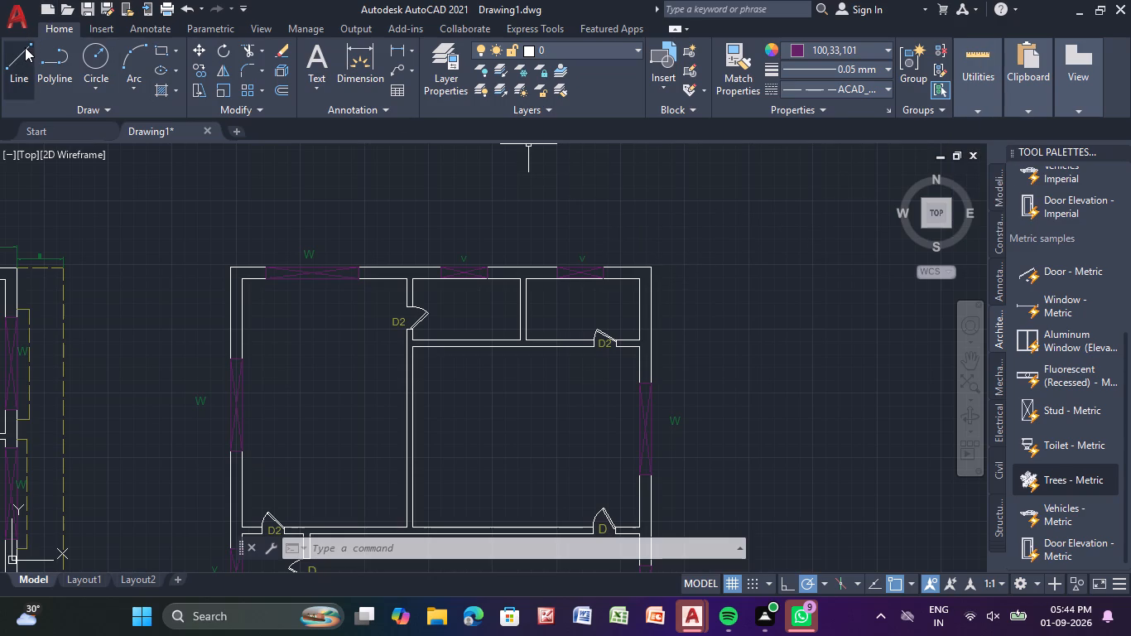
{"action": "left_click", "coordinate": [839, 51]}
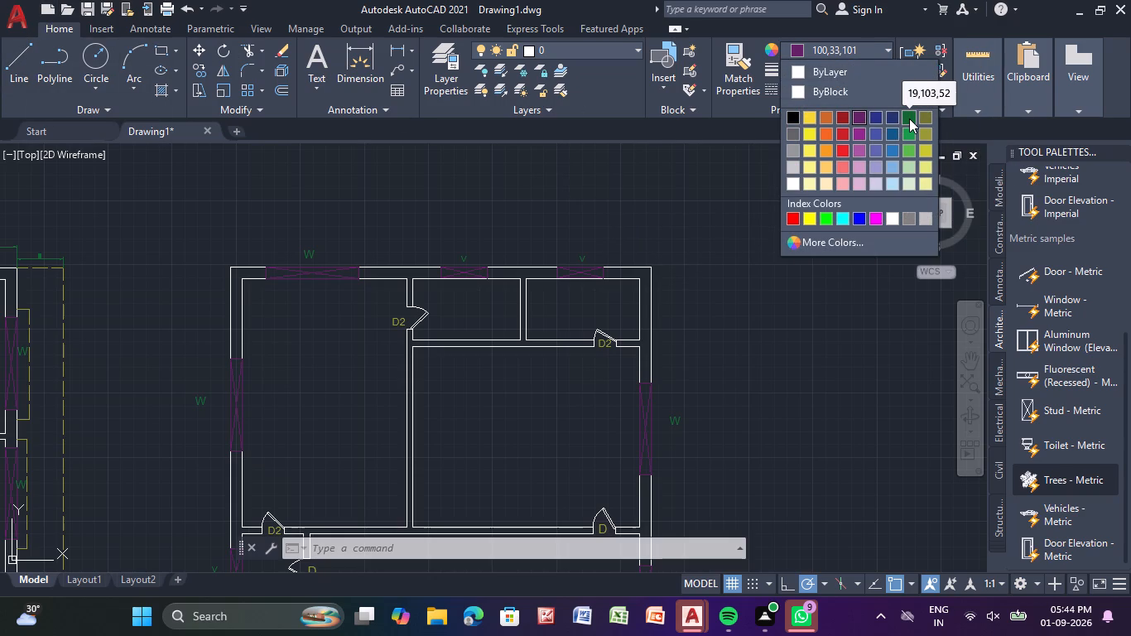
{"action": "left_click", "coordinate": [919, 113]}
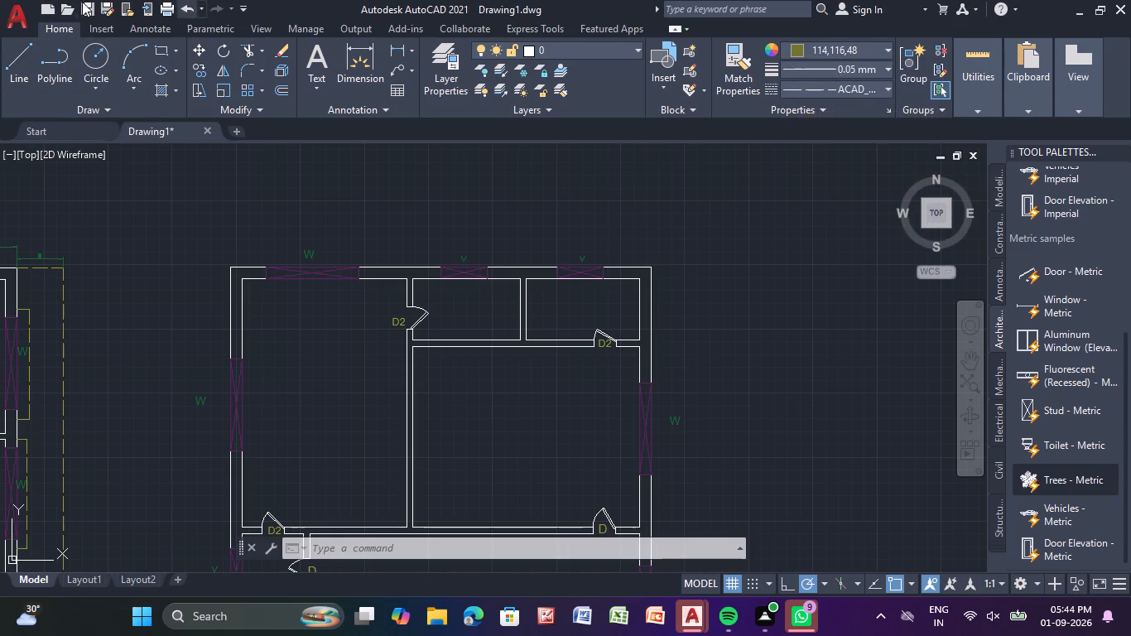
Draw a dashed boundary from the second floor plan's top-right outer corner, 3'-0" outward and about 35'-3" down beside the plan.
{"action": "left_click_drag", "start_coordinate": [4, 56], "coordinate": [33, 69]}
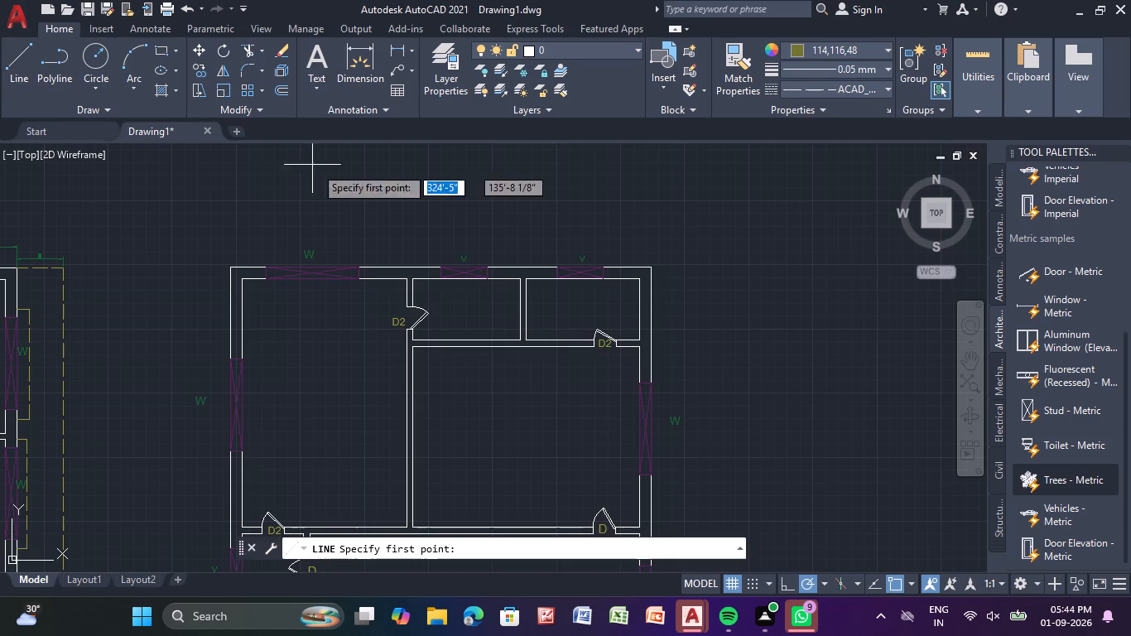
{"action": "left_click", "coordinate": [656, 267]}
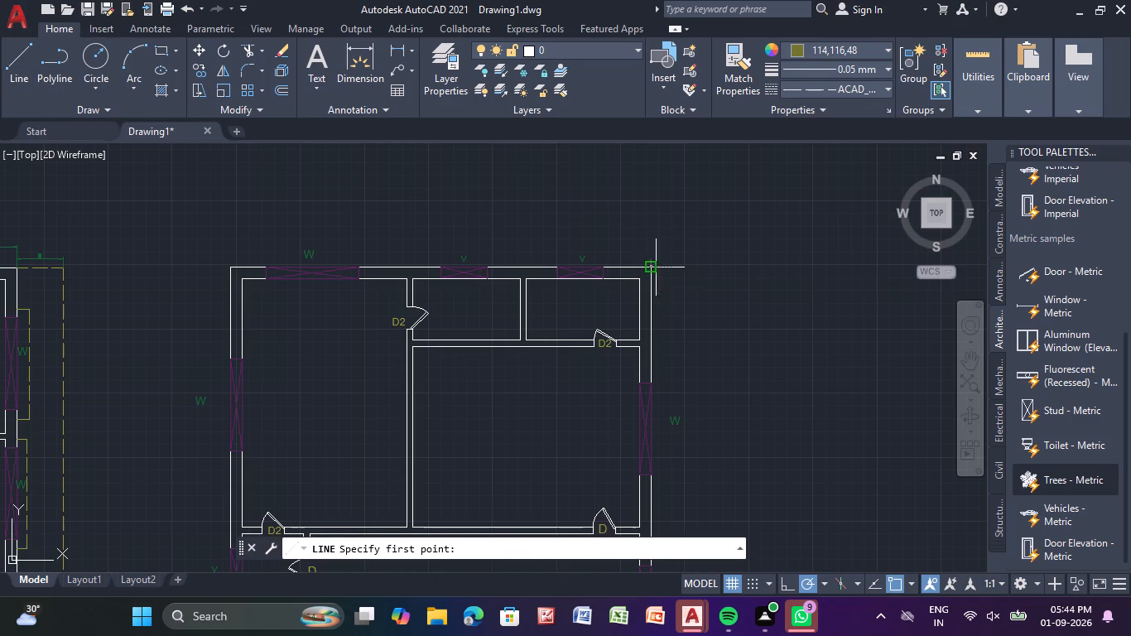
{"action": "type", "text": "3'-0"}
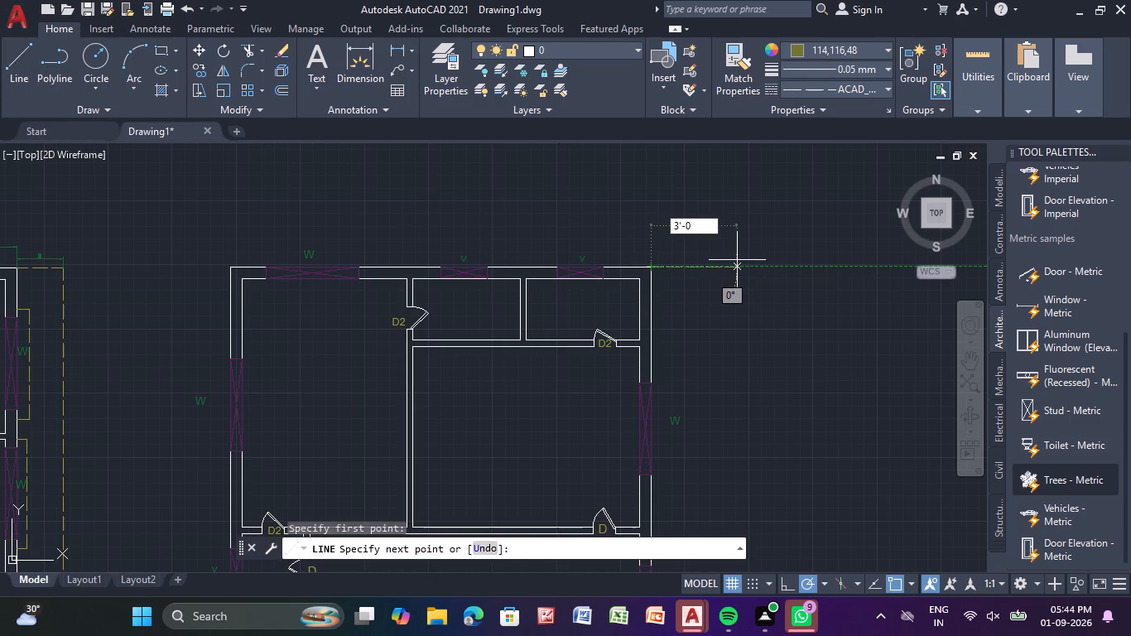
{"action": "key", "text": "shift+quotedbl"}
{"action": "key", "text": "Return"}
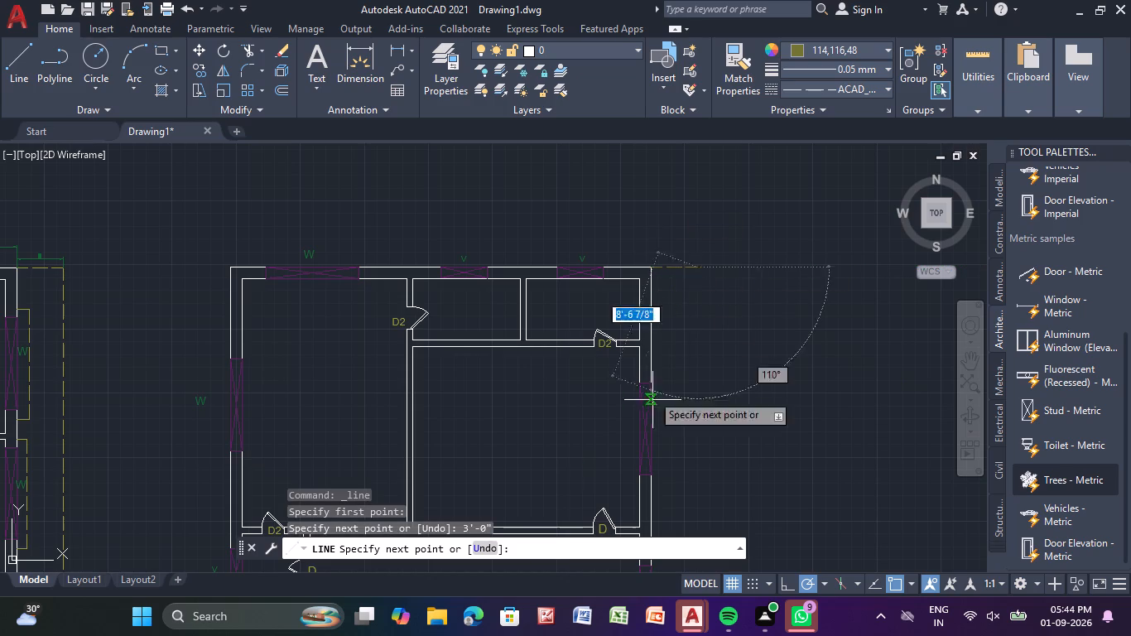
{"action": "middle_click_drag", "start_coordinate": [757, 464], "coordinate": [710, 84]}
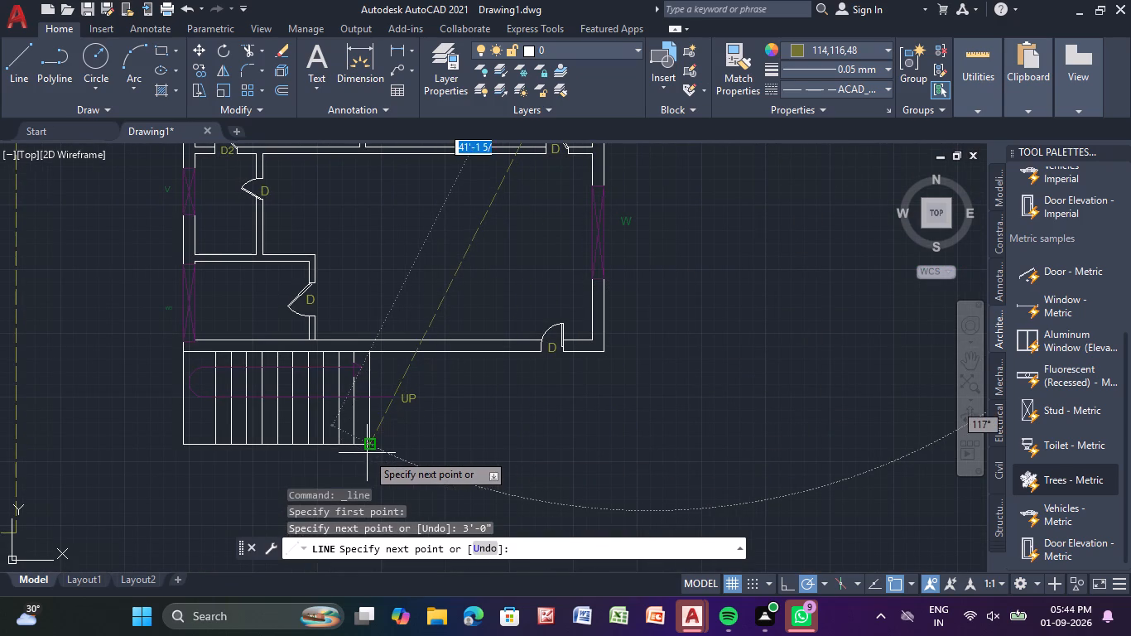
{"action": "left_click", "coordinate": [655, 429]}
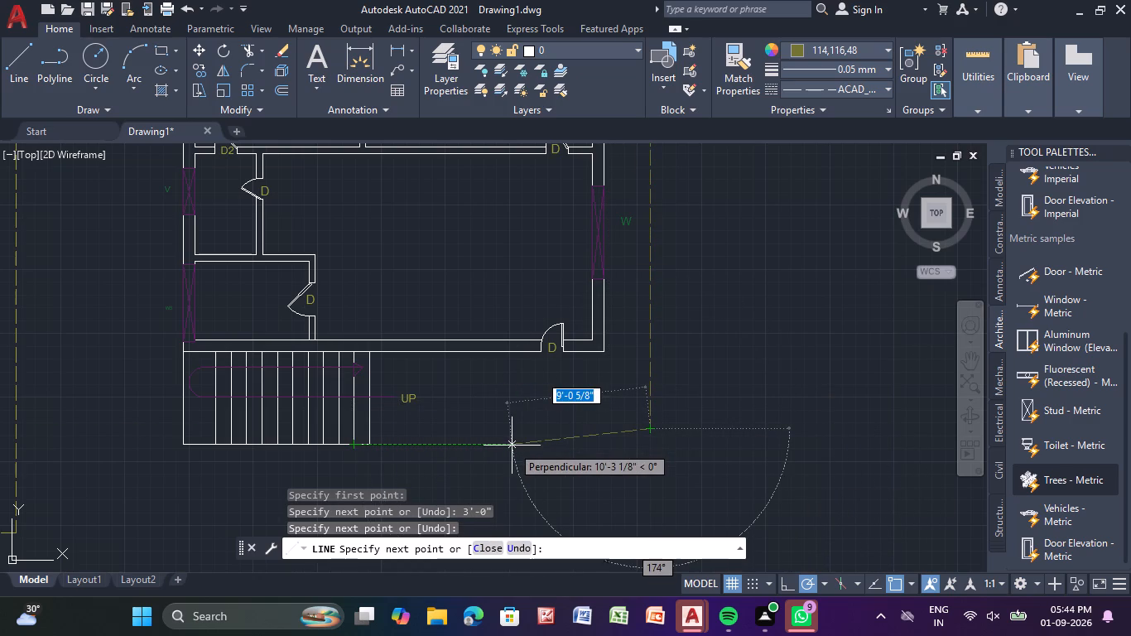
{"action": "key", "text": "Escape"}
Draw a dashed line about 18'-3" from the second floor stair's bottom-right corner, turning up about 1'-0" to meet the vertical boundary.
{"action": "key", "text": "l"}
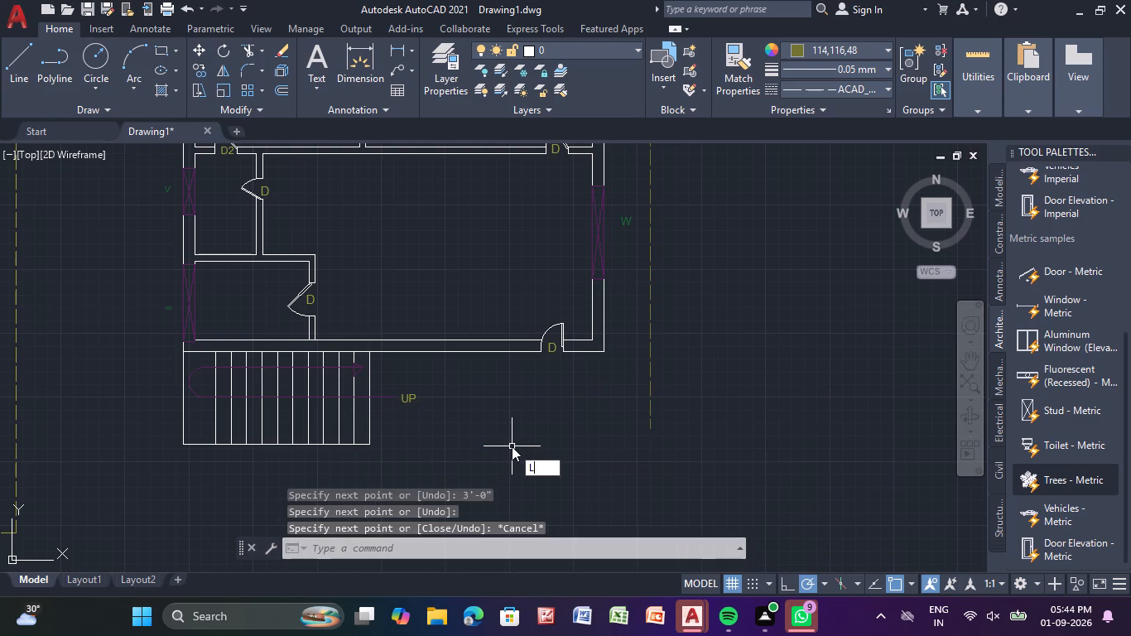
{"action": "key", "text": "Return"}
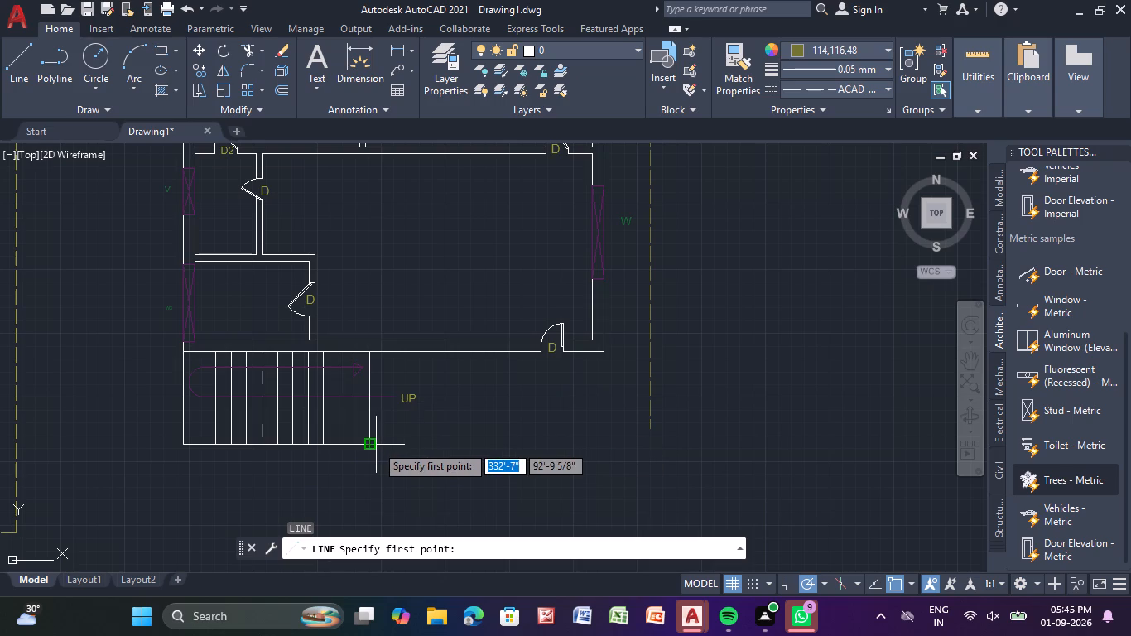
{"action": "left_click_drag", "start_coordinate": [370, 446], "coordinate": [397, 449]}
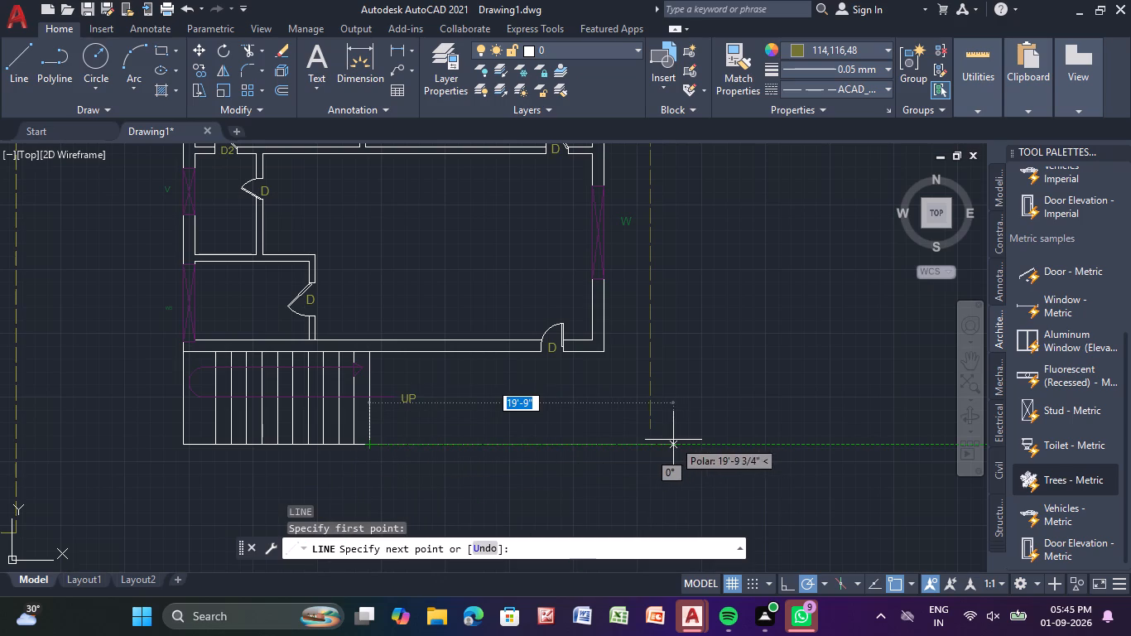
{"action": "scroll", "coordinate": [673, 440], "scroll_direction": "up", "scroll_amount": 2}
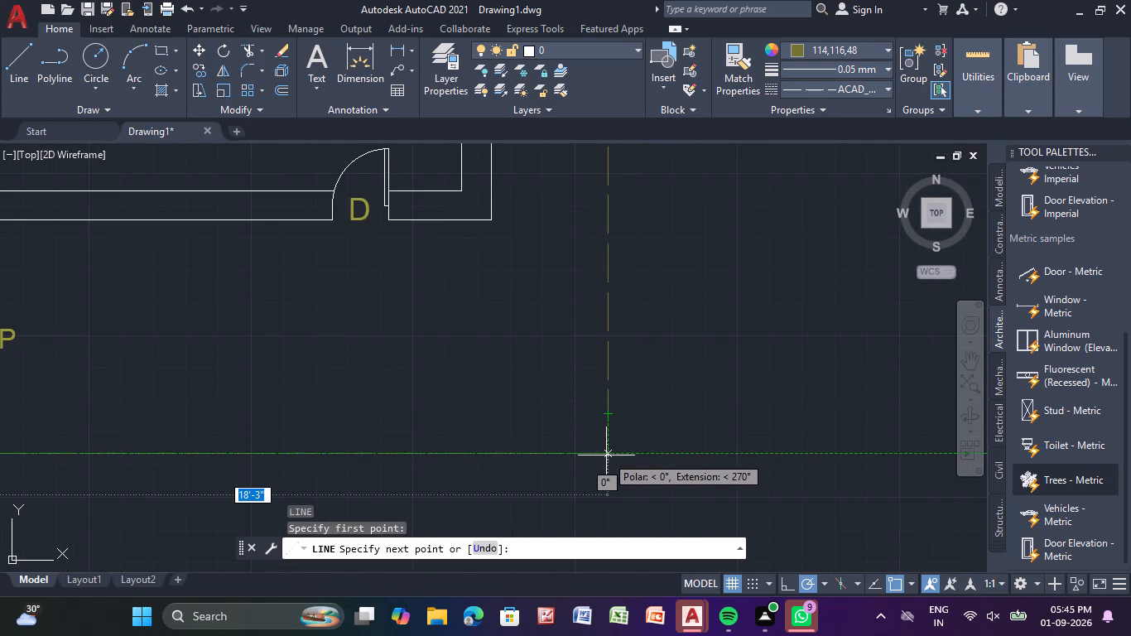
{"action": "left_click", "coordinate": [606, 455]}
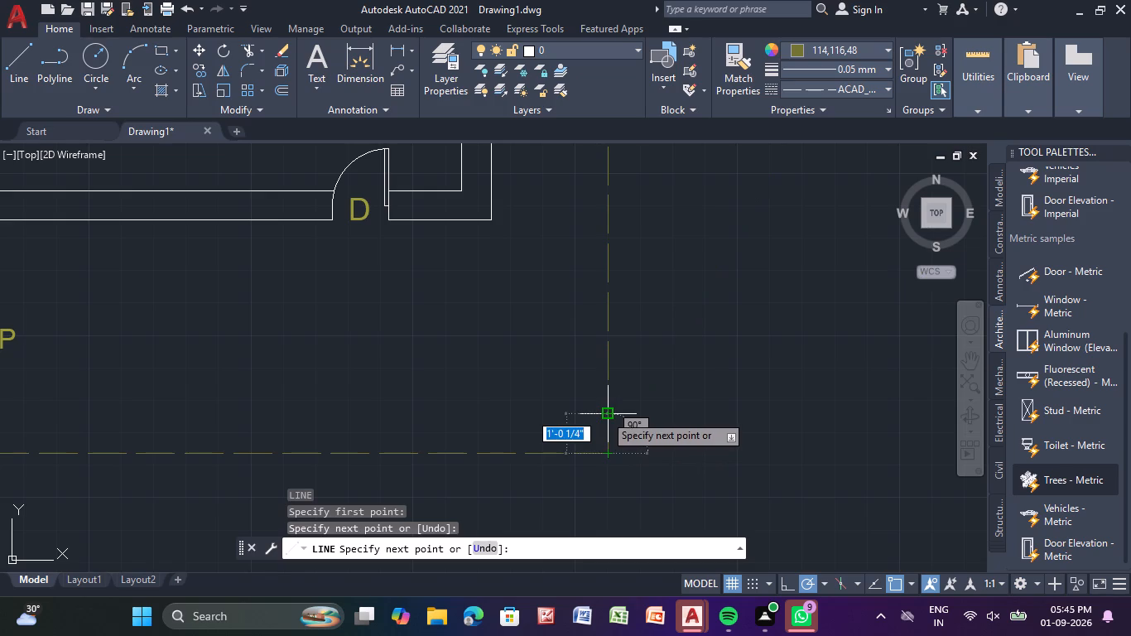
{"action": "left_click_drag", "start_coordinate": [604, 419], "coordinate": [619, 416]}
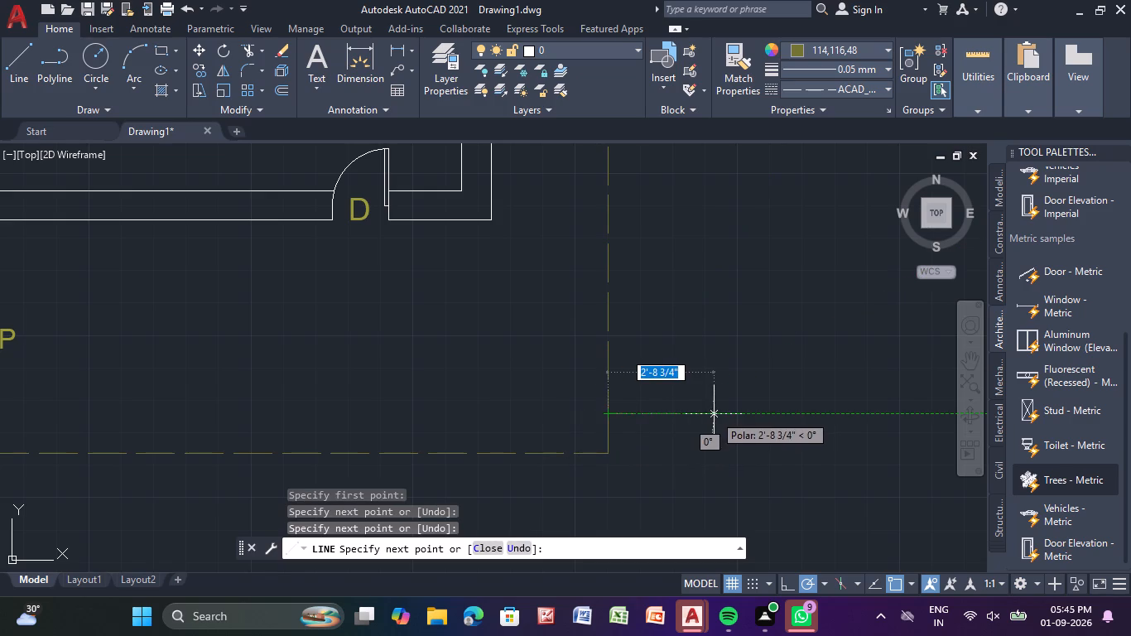
{"action": "key", "text": "Escape"}
Draw a three-sided dashed outline projecting about 7" outside the second floor's top wall around the W window, slightly wider than the window.
{"action": "scroll", "coordinate": [710, 425], "scroll_direction": "down", "scroll_amount": 3}
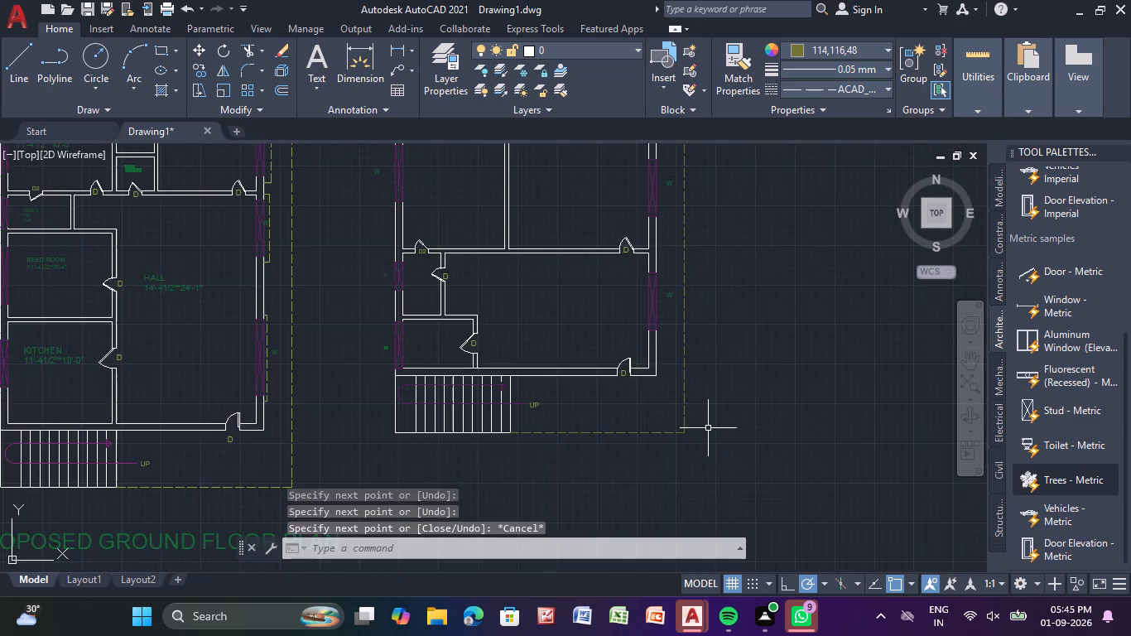
{"action": "scroll", "coordinate": [708, 428], "scroll_direction": "down", "scroll_amount": 1}
{"action": "middle_click_drag", "start_coordinate": [713, 392], "coordinate": [702, 460]}
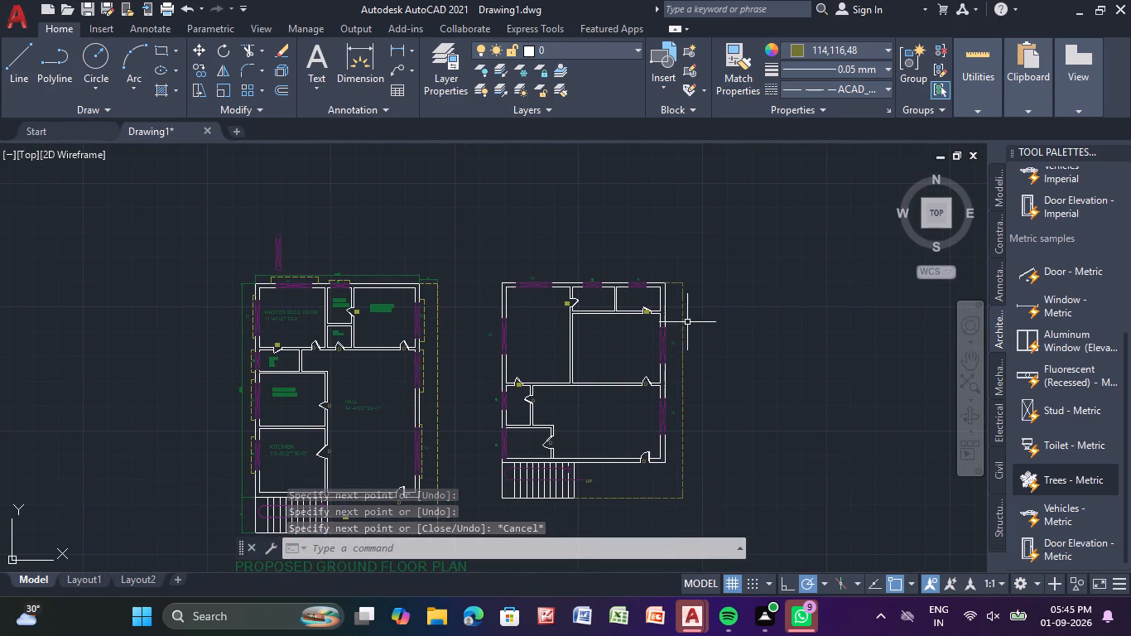
{"action": "left_click", "coordinate": [18, 55]}
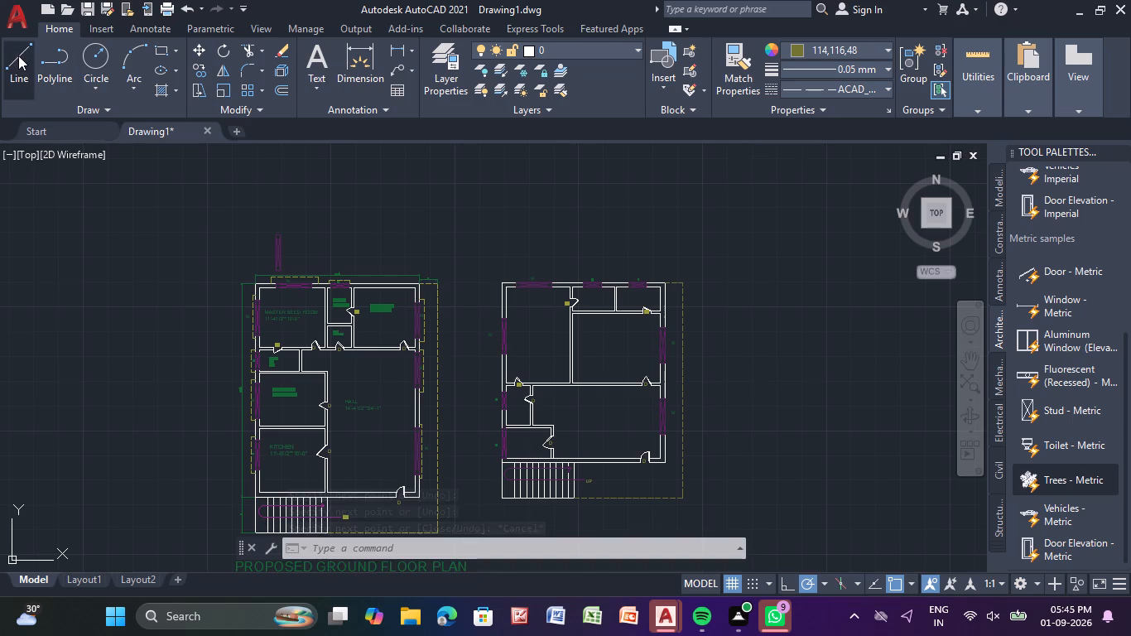
{"action": "middle_click_drag", "start_coordinate": [543, 252], "coordinate": [522, 214]}
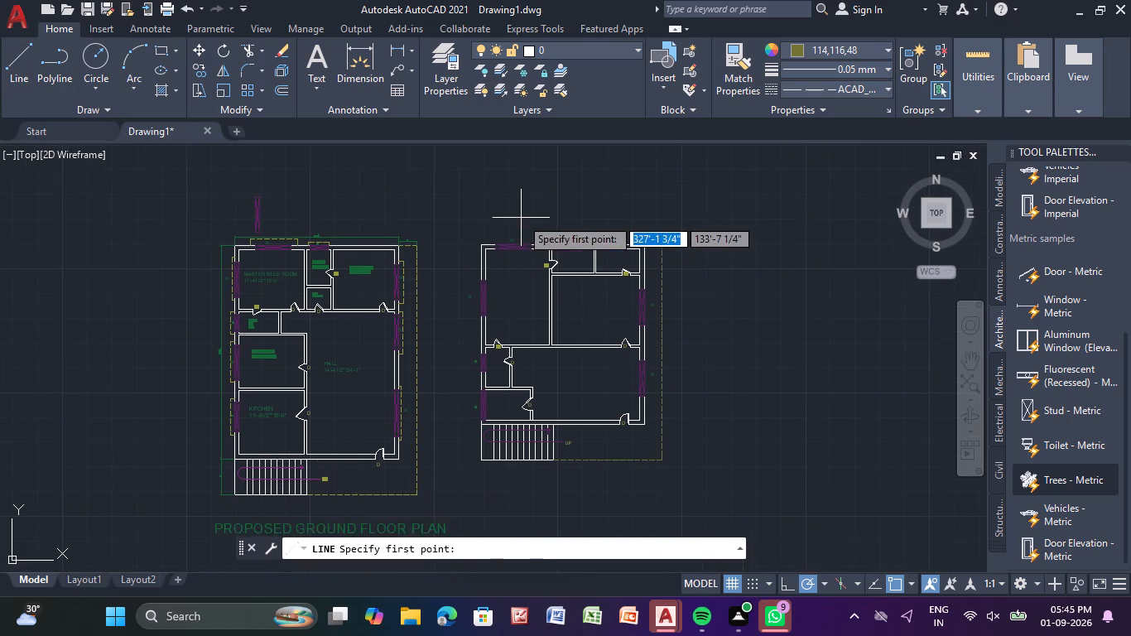
{"action": "scroll", "coordinate": [521, 218], "scroll_direction": "up", "scroll_amount": 2}
{"action": "scroll", "coordinate": [428, 279], "scroll_direction": "up", "scroll_amount": 3}
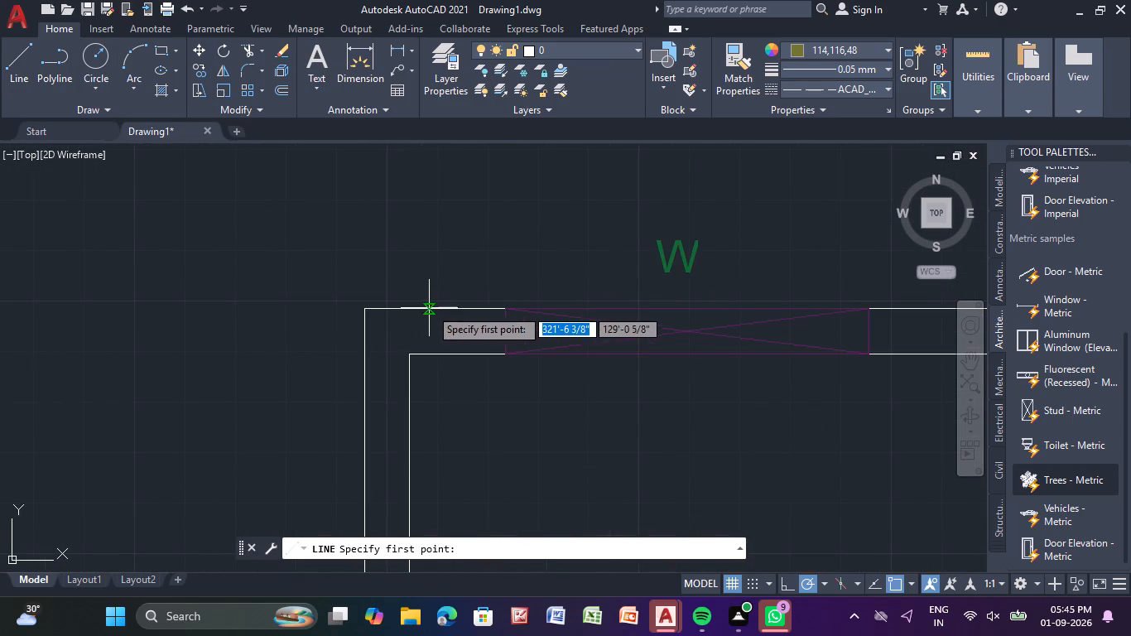
{"action": "left_click", "coordinate": [478, 308]}
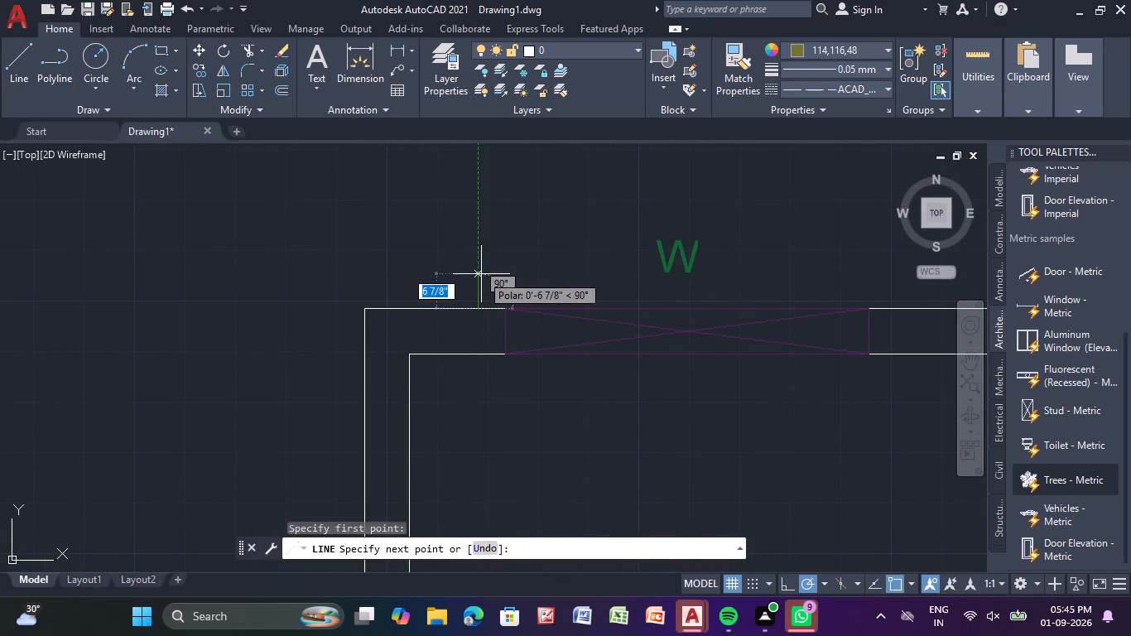
{"action": "left_click", "coordinate": [481, 274]}
{"action": "middle_click_drag", "start_coordinate": [768, 273], "coordinate": [542, 278]}
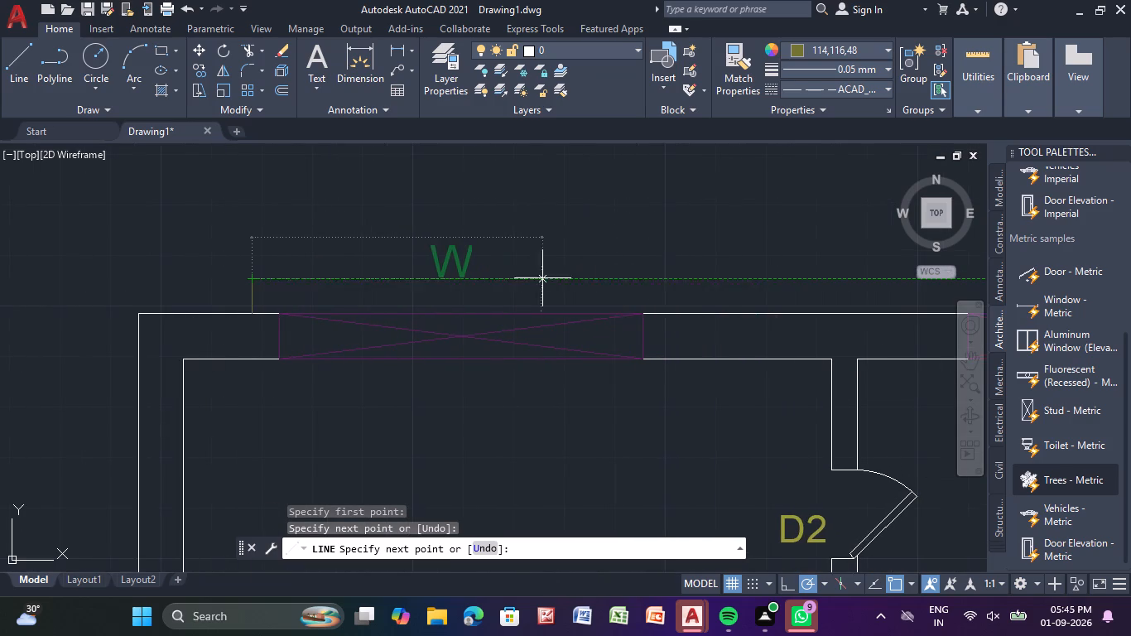
{"action": "left_click_drag", "start_coordinate": [671, 275], "coordinate": [673, 291]}
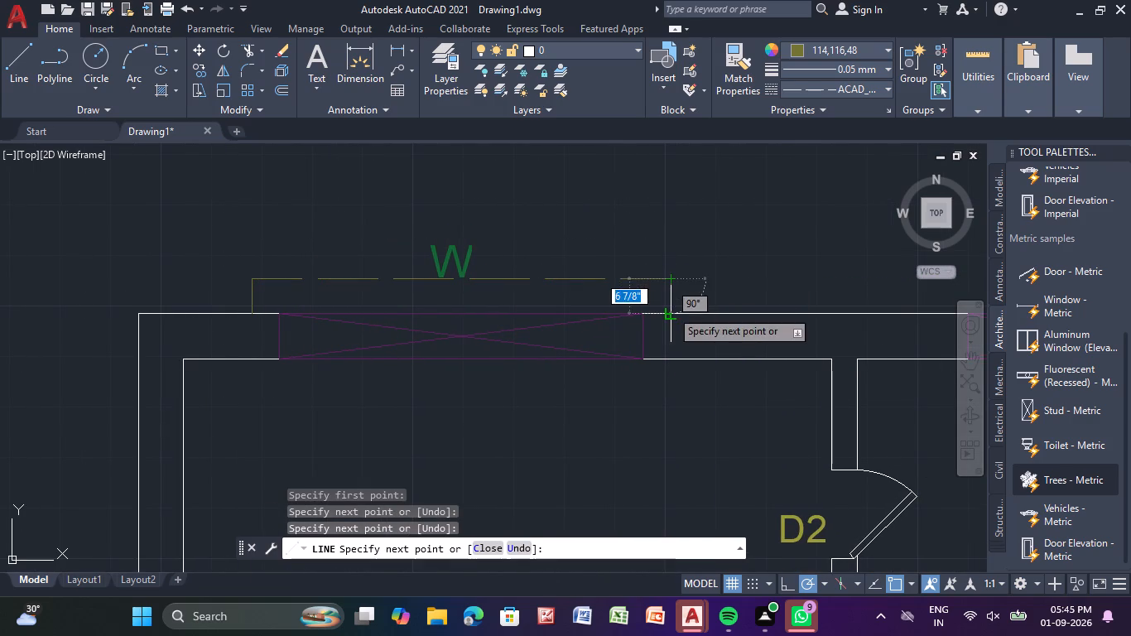
{"action": "left_click", "coordinate": [671, 310]}
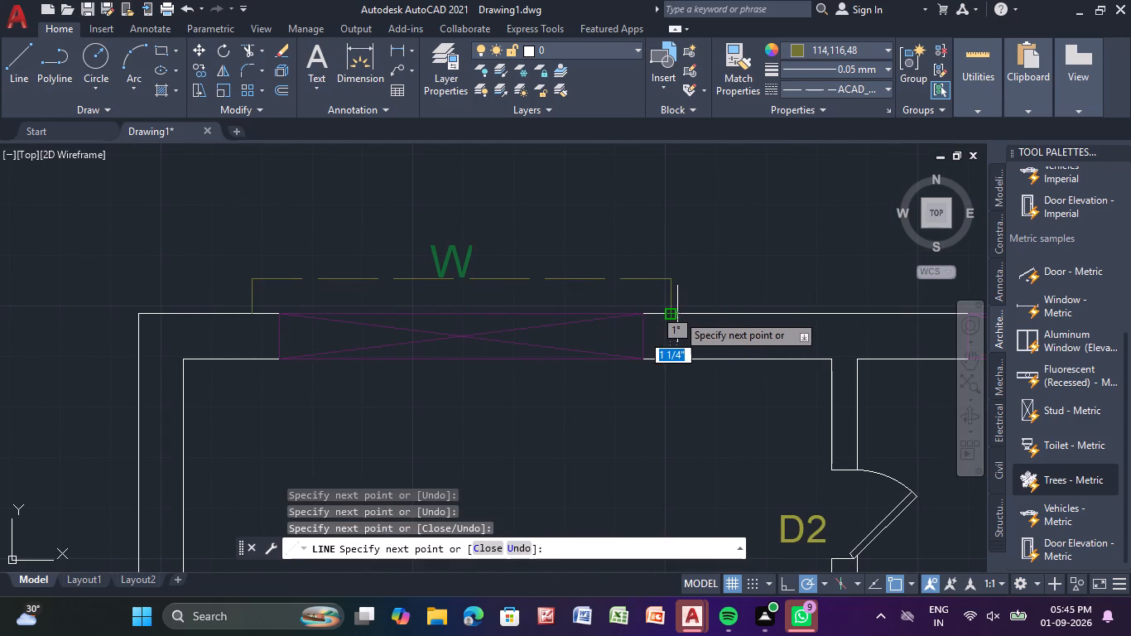
{"action": "key", "text": "Escape"}
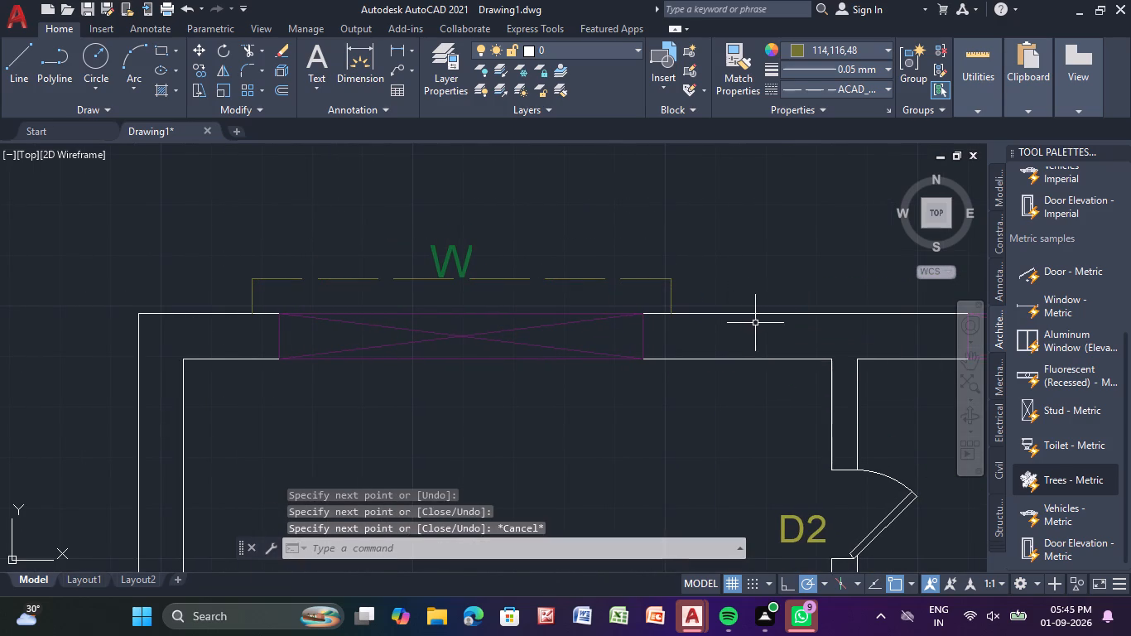
Draw a three-sided dashed outline projecting about 5" outside the top wall around the first V ventilator, slightly wider than the opening.
{"action": "key", "text": "Return"}
{"action": "middle_click_drag", "start_coordinate": [777, 273], "coordinate": [464, 263]}
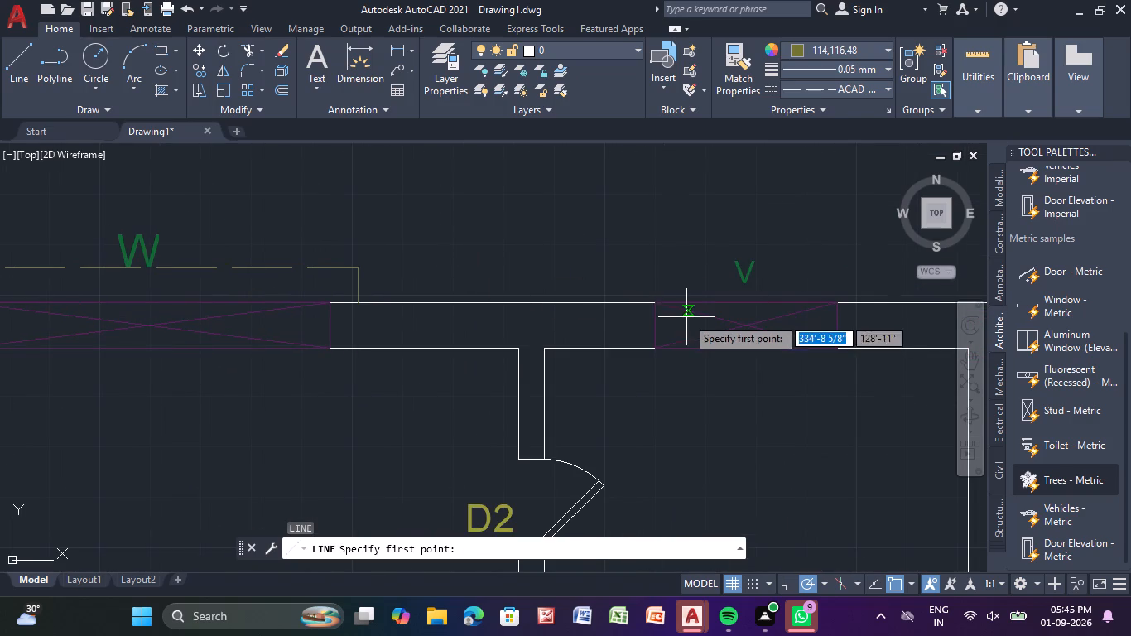
{"action": "left_click", "coordinate": [637, 301]}
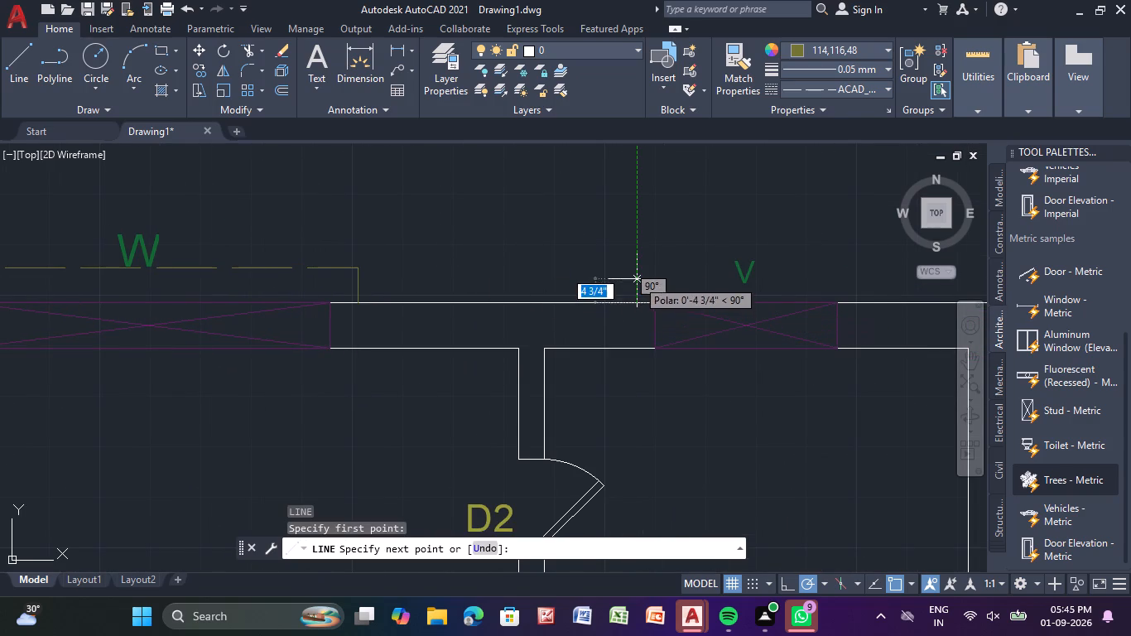
{"action": "left_click", "coordinate": [637, 277]}
{"action": "middle_click_drag", "start_coordinate": [842, 287], "coordinate": [671, 279]}
{"action": "left_click", "coordinate": [686, 263]}
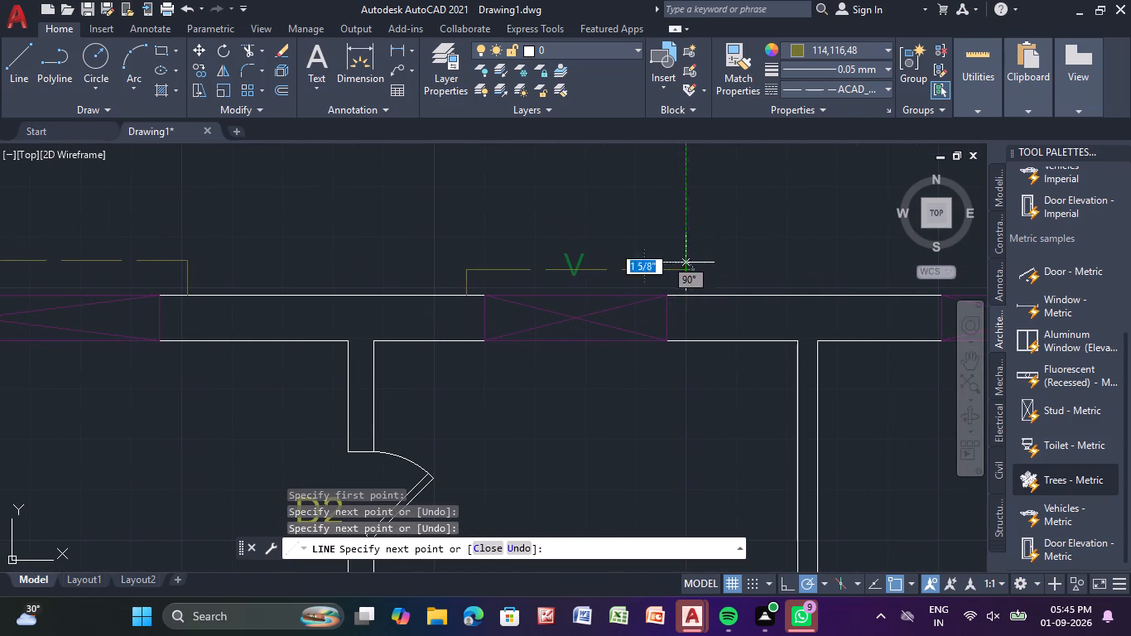
{"action": "left_click", "coordinate": [686, 293]}
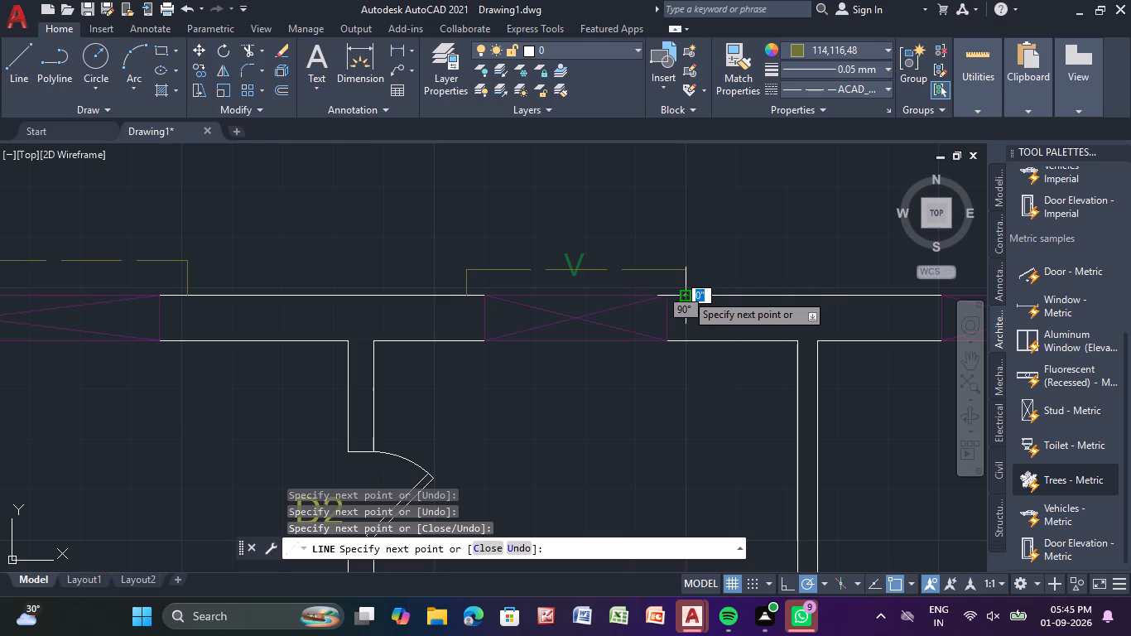
{"action": "key", "text": "Escape"}
Draw a three-sided dashed outline about 3'-10" wide outside the top wall around the second V ventilator, slightly wider than the opening.
{"action": "key", "text": "Return"}
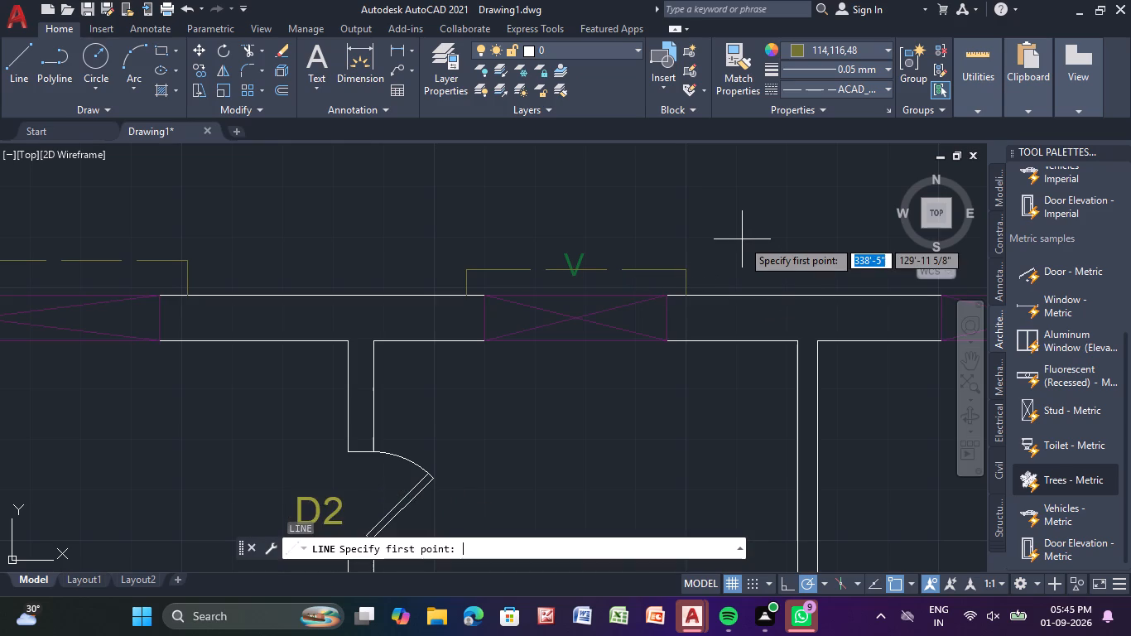
{"action": "scroll", "coordinate": [742, 239], "scroll_direction": "down", "scroll_amount": 1}
{"action": "middle_click_drag", "start_coordinate": [742, 239], "coordinate": [393, 290]}
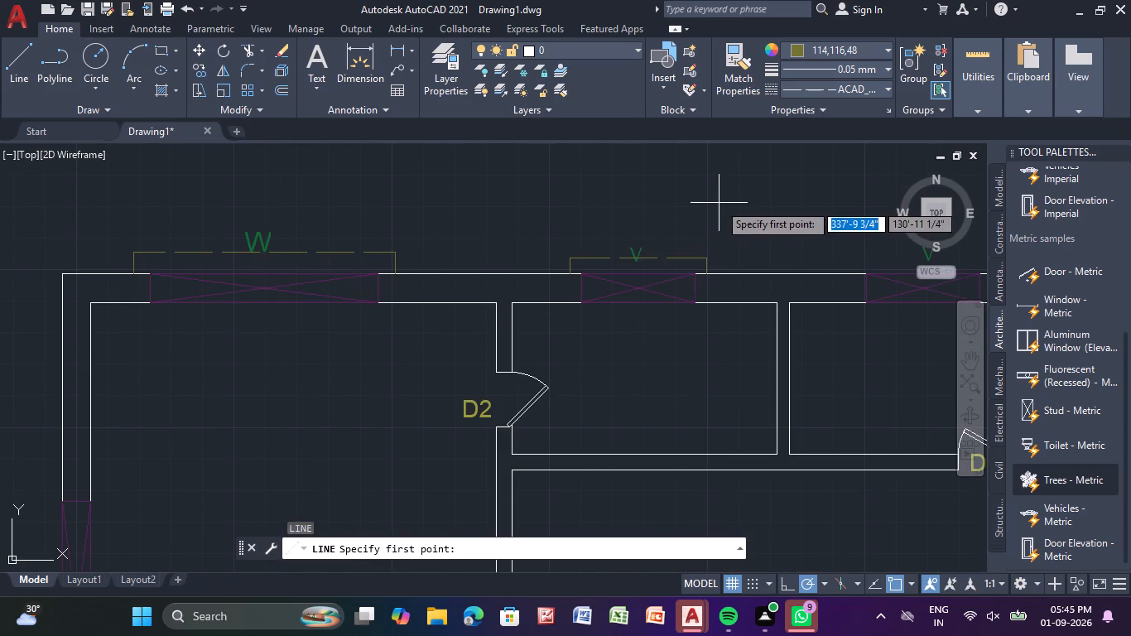
{"action": "middle_click_drag", "start_coordinate": [715, 205], "coordinate": [324, 224]}
{"action": "scroll", "coordinate": [449, 282], "scroll_direction": "up", "scroll_amount": 2}
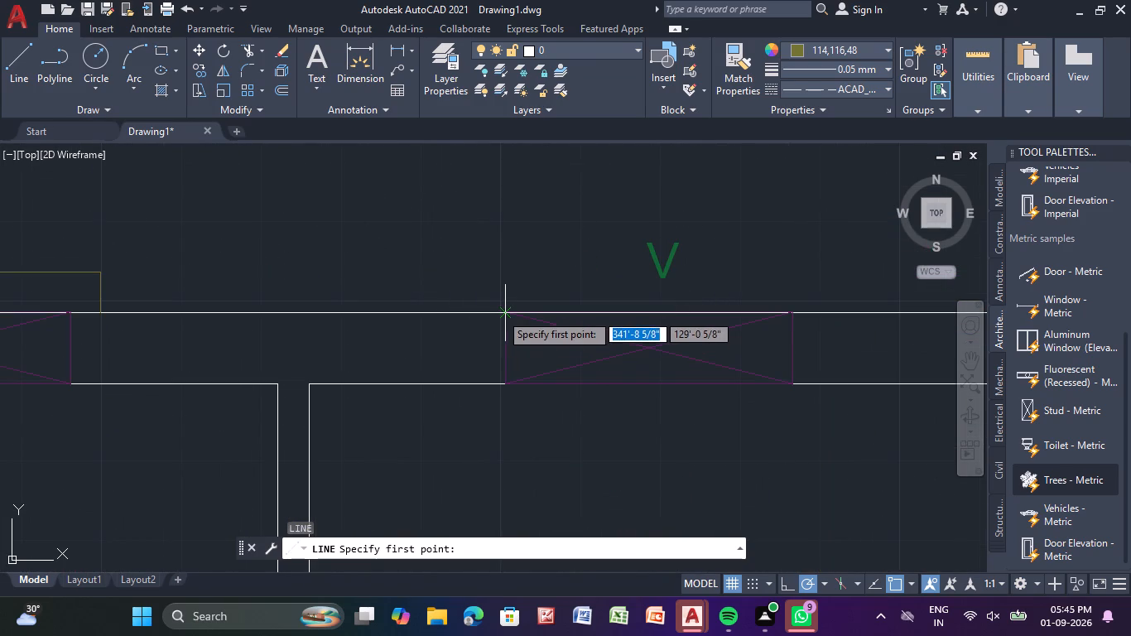
{"action": "left_click", "coordinate": [472, 311]}
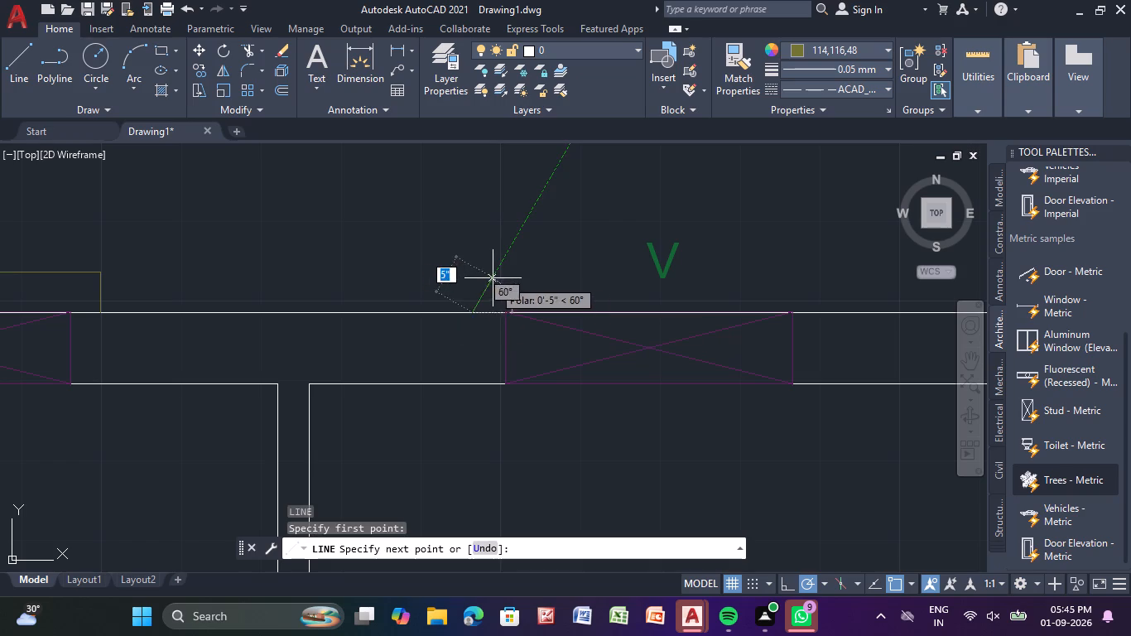
{"action": "left_click", "coordinate": [472, 282]}
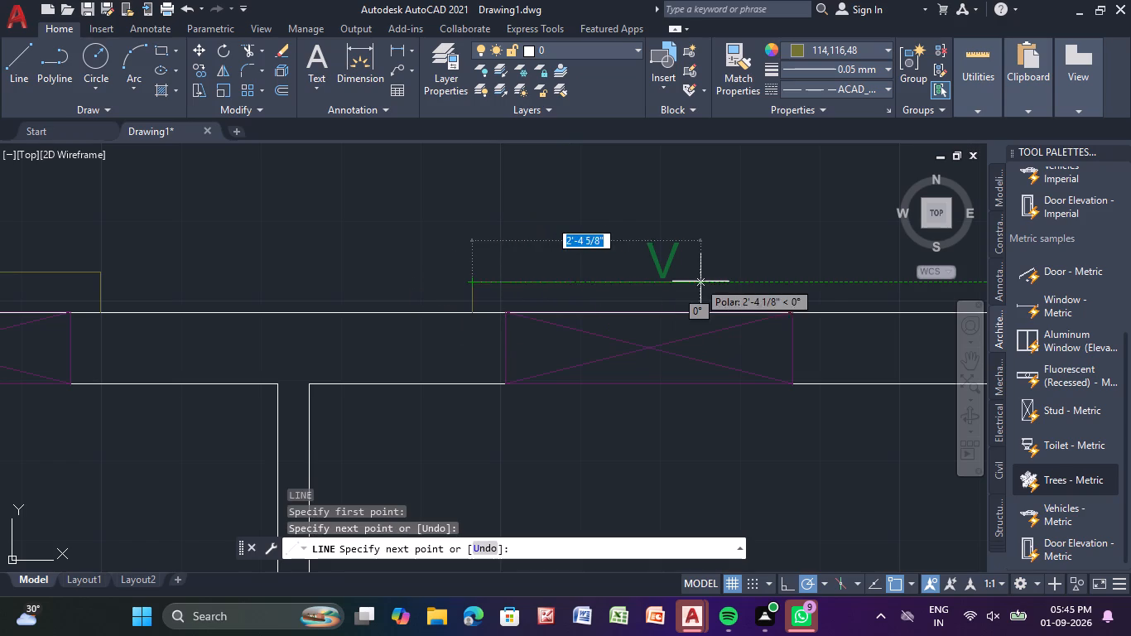
{"action": "middle_click_drag", "start_coordinate": [726, 282], "coordinate": [409, 301]}
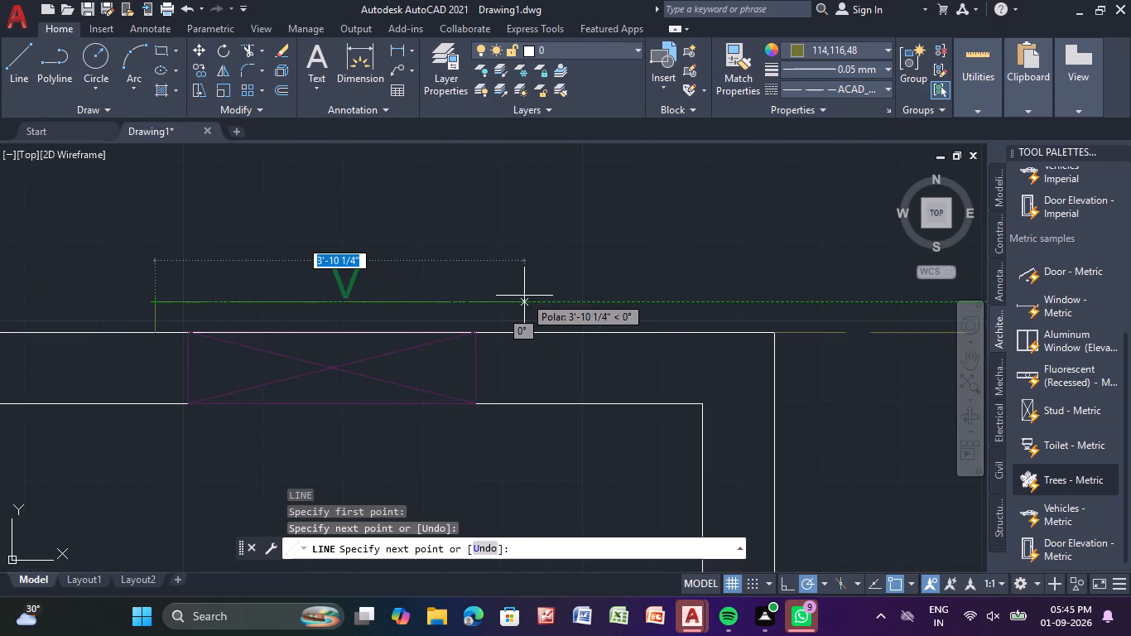
{"action": "left_click", "coordinate": [521, 301]}
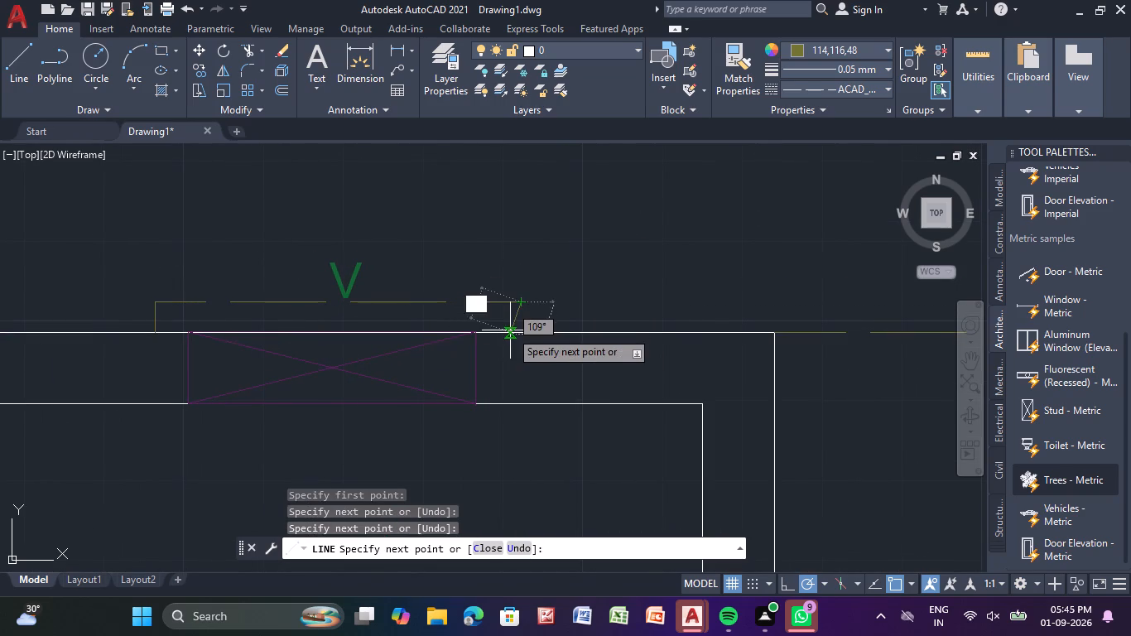
{"action": "left_click", "coordinate": [520, 332]}
{"action": "key", "text": "Escape"}
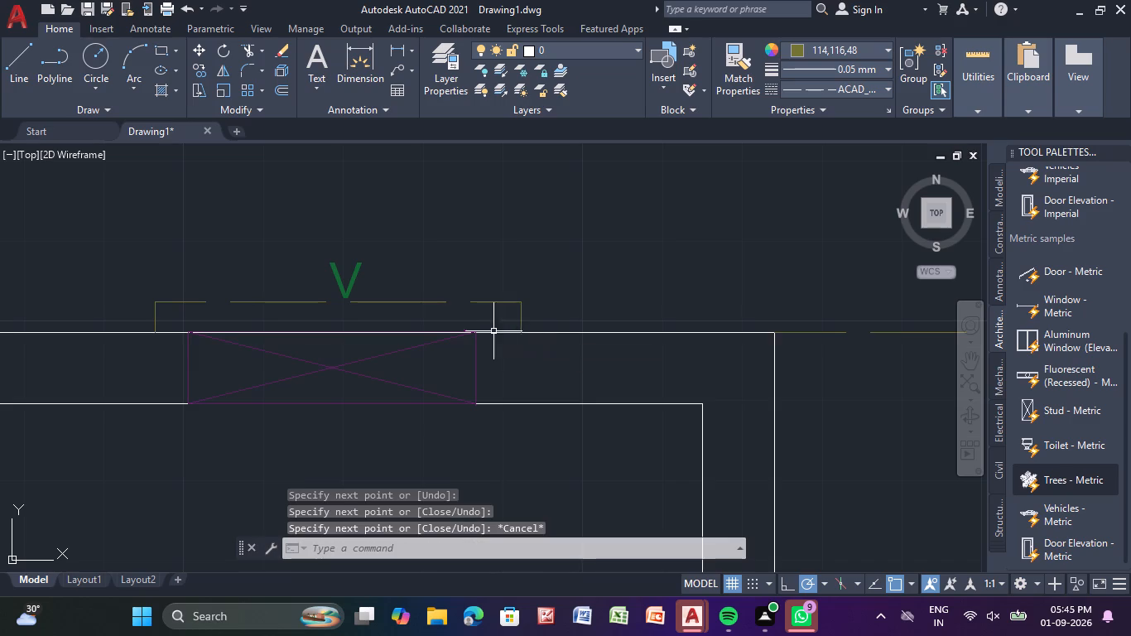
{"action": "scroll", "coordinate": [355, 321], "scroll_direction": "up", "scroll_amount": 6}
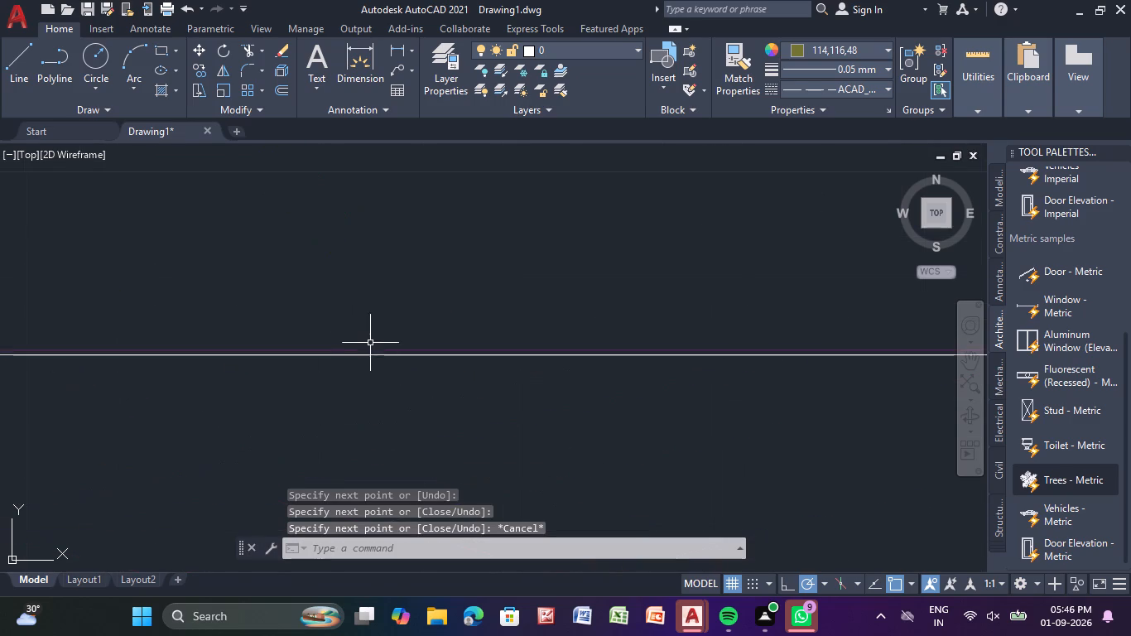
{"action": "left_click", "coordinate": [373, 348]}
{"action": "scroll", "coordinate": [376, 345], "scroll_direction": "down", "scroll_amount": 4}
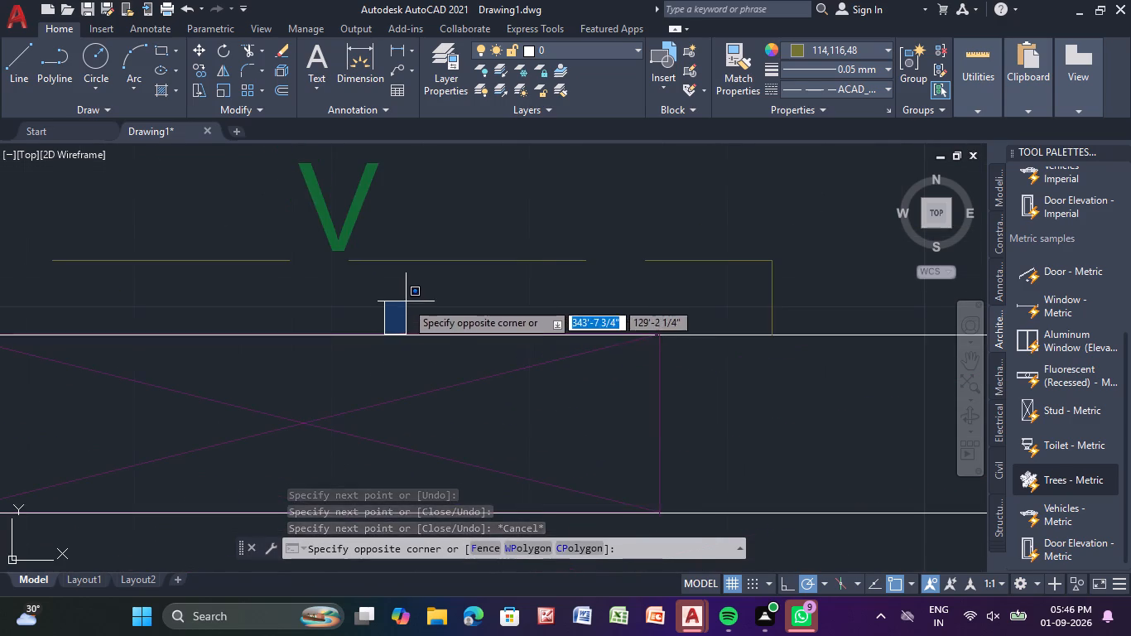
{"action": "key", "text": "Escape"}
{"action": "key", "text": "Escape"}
Draw a three-sided dashed outline projecting about 9" outside the second floor's right wall around the upper W window, about 6'-11" long.
{"action": "scroll", "coordinate": [410, 304], "scroll_direction": "down", "scroll_amount": 5}
{"action": "scroll", "coordinate": [411, 383], "scroll_direction": "down", "scroll_amount": 1}
{"action": "middle_click_drag", "start_coordinate": [407, 383], "coordinate": [465, 229]}
{"action": "middle_click_drag", "start_coordinate": [363, 378], "coordinate": [418, 317]}
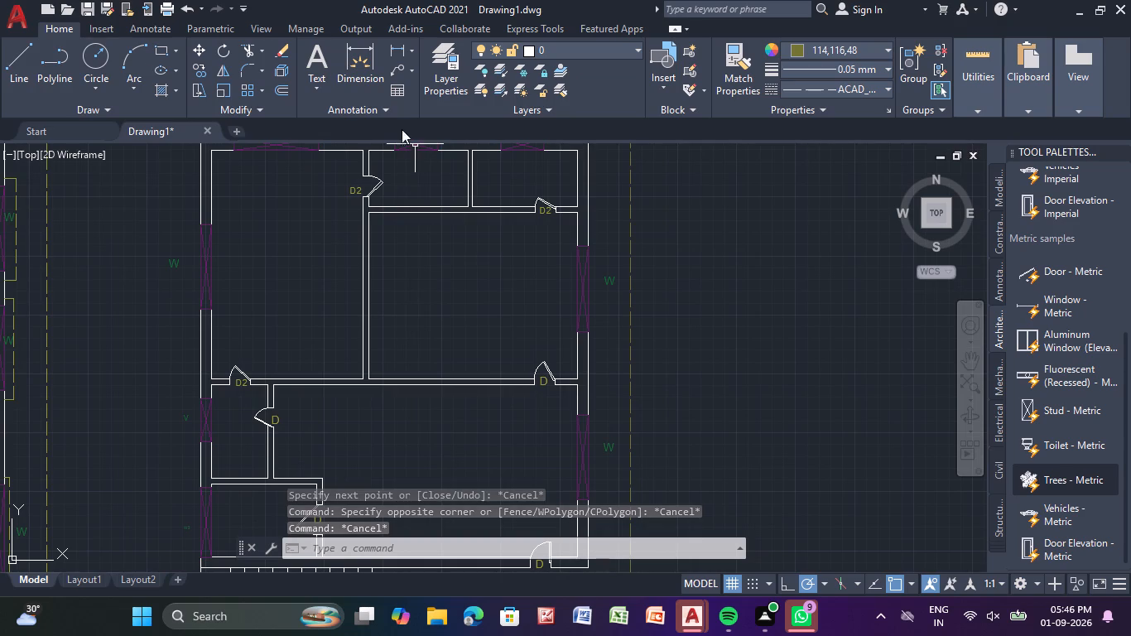
{"action": "left_click_drag", "start_coordinate": [13, 69], "coordinate": [19, 83]}
{"action": "middle_click_drag", "start_coordinate": [503, 281], "coordinate": [399, 246]}
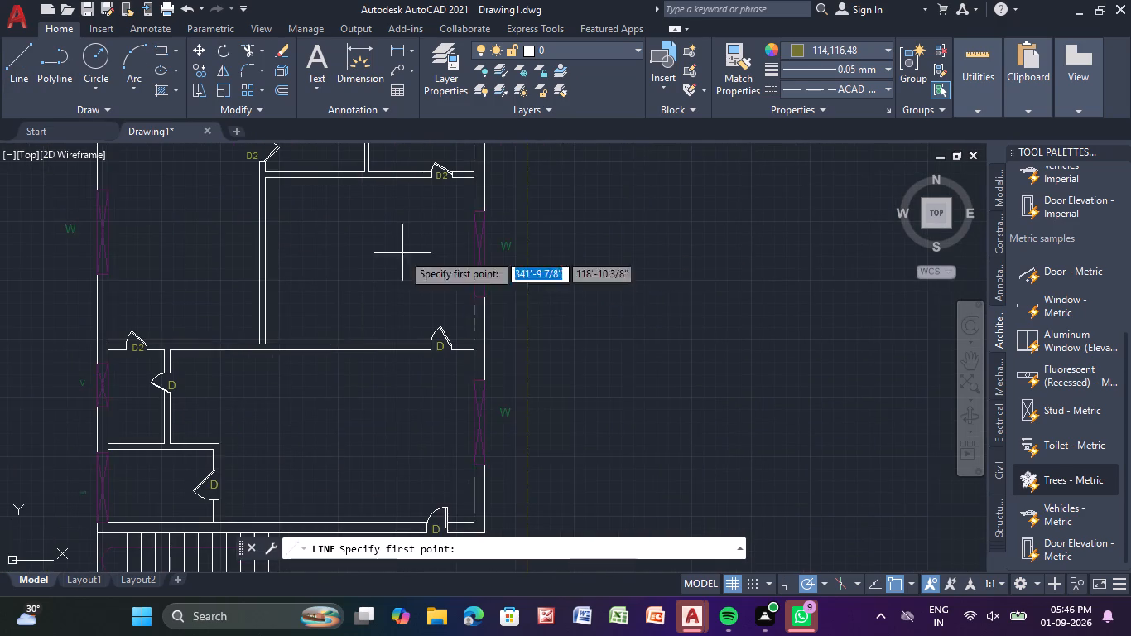
{"action": "scroll", "coordinate": [497, 258], "scroll_direction": "up", "scroll_amount": 1}
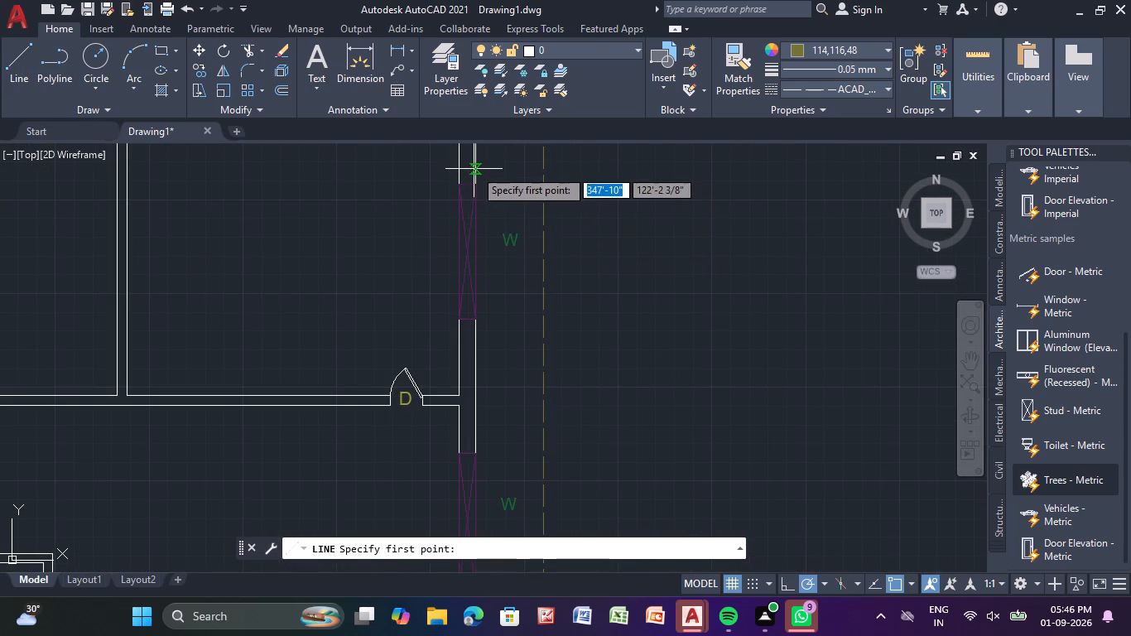
{"action": "scroll", "coordinate": [478, 166], "scroll_direction": "up", "scroll_amount": 2}
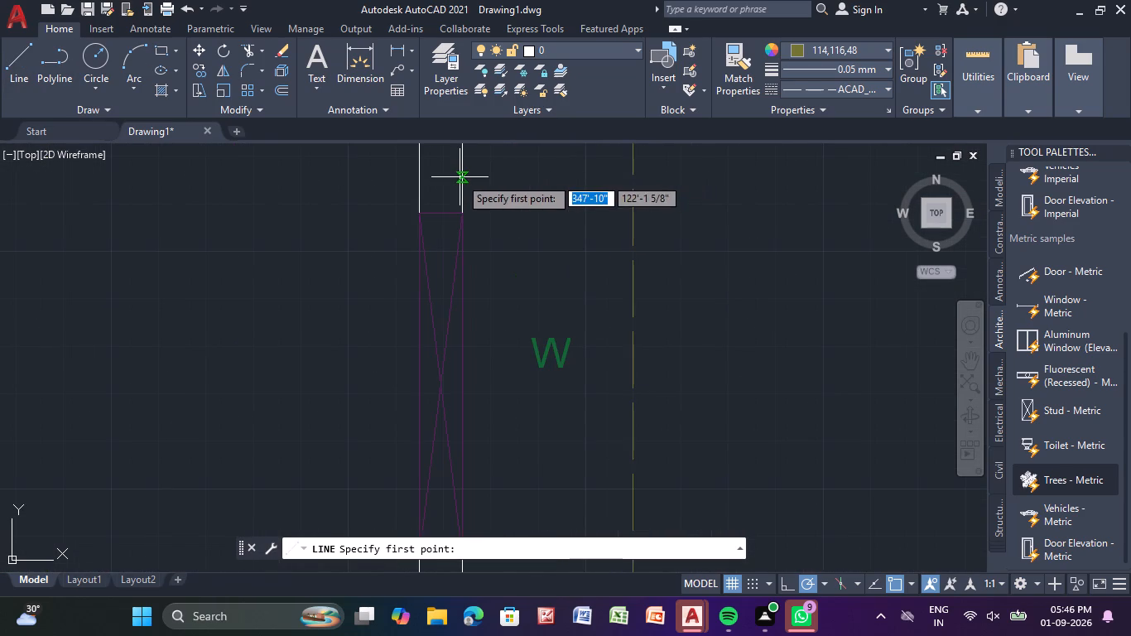
{"action": "left_click", "coordinate": [460, 177]}
{"action": "left_click_drag", "start_coordinate": [505, 181], "coordinate": [506, 208]}
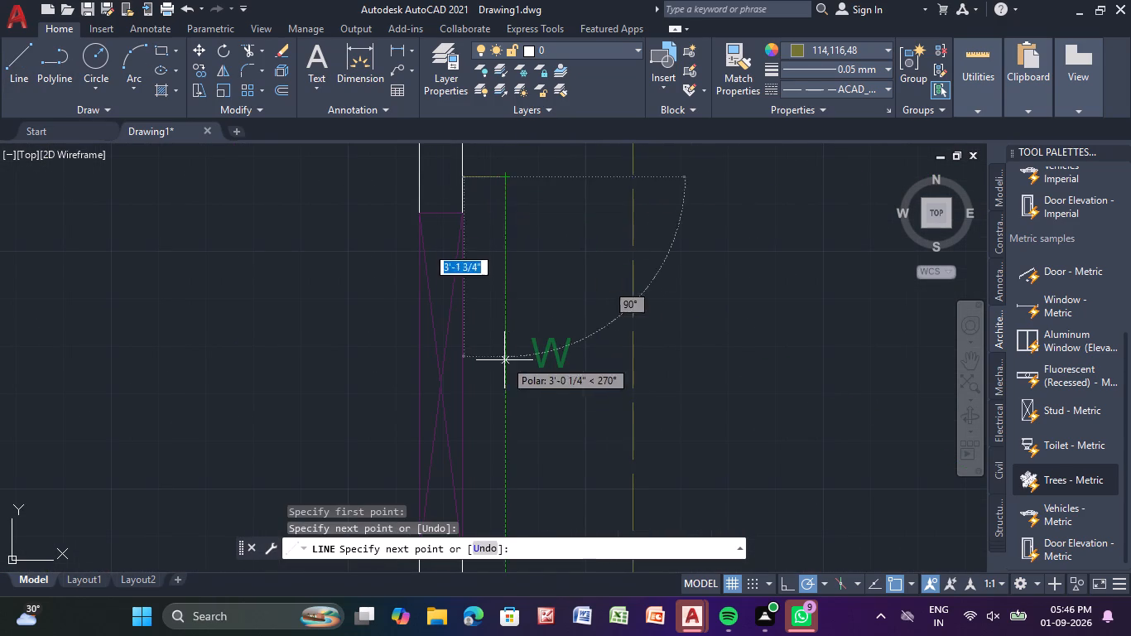
{"action": "middle_click_drag", "start_coordinate": [502, 431], "coordinate": [457, 248]}
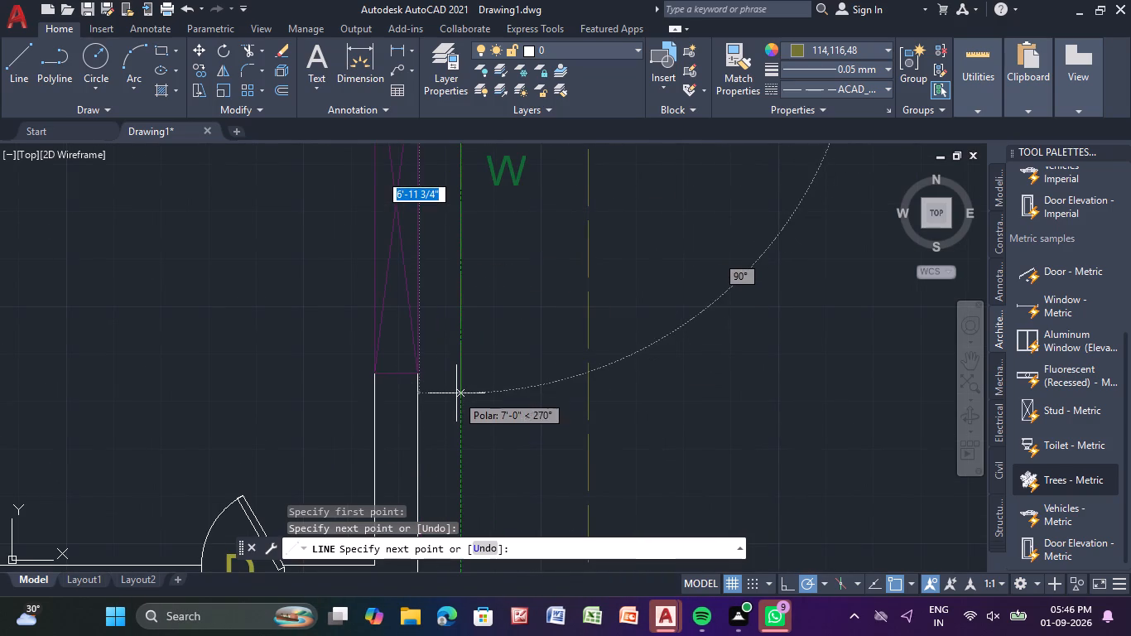
{"action": "left_click", "coordinate": [461, 387]}
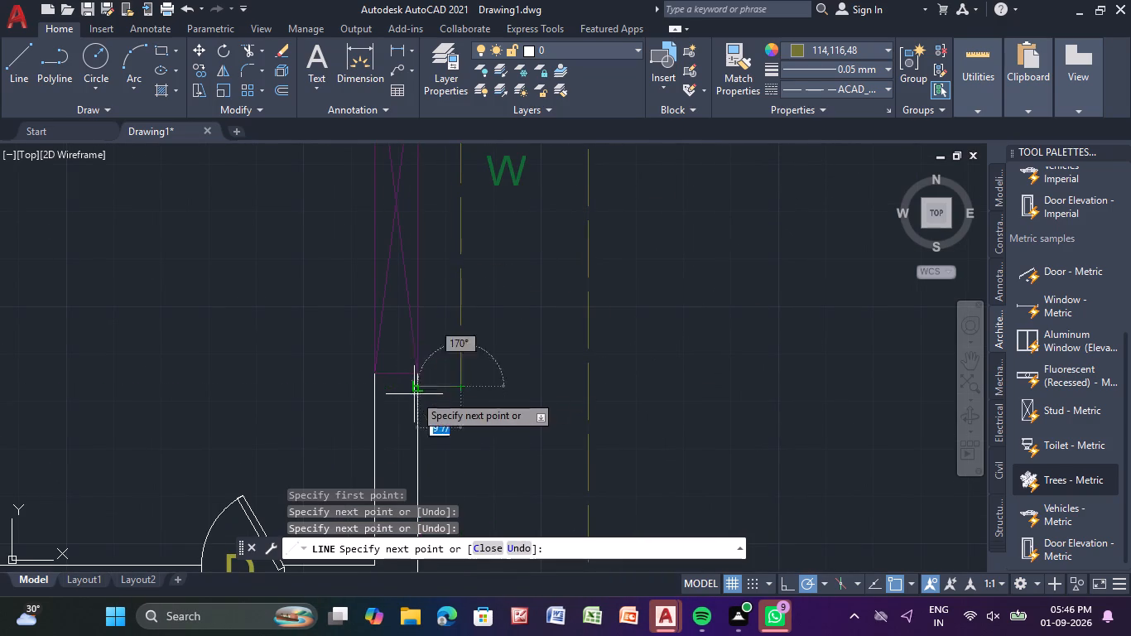
{"action": "left_click", "coordinate": [421, 386]}
Continue the dashed line about 5'-1" down and outline the right wall's lower W window, projecting 9" and about 7'-0" long.
{"action": "left_click_drag", "start_coordinate": [456, 384], "coordinate": [460, 397]}
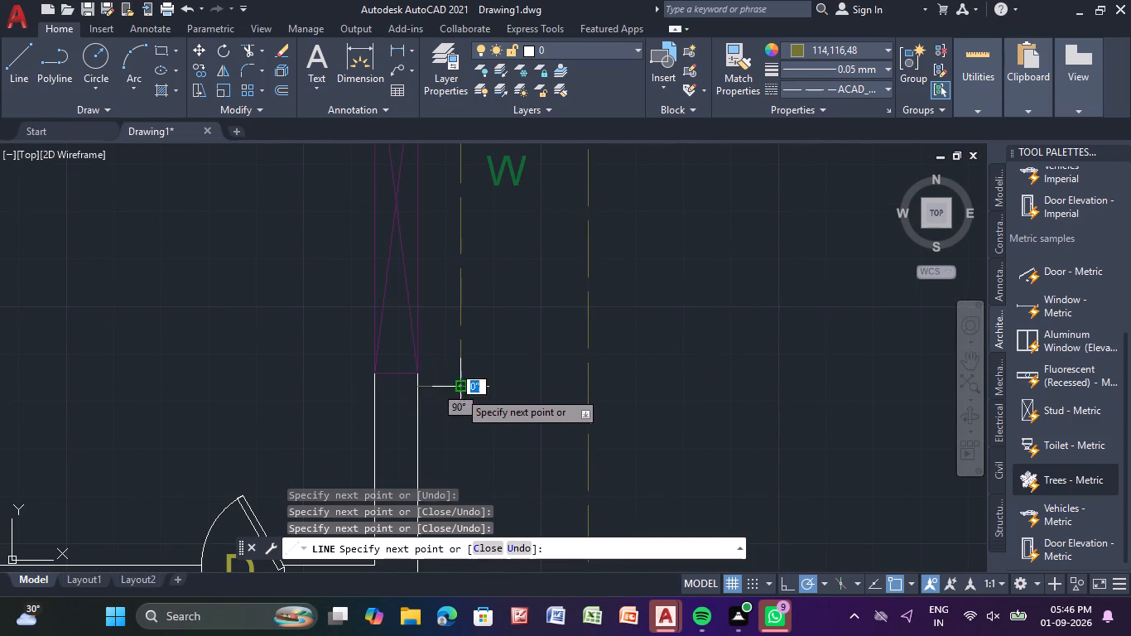
{"action": "left_click_drag", "start_coordinate": [460, 397], "coordinate": [460, 399]}
{"action": "scroll", "coordinate": [470, 441], "scroll_direction": "down", "scroll_amount": 1}
{"action": "middle_click_drag", "start_coordinate": [470, 438], "coordinate": [430, 281]}
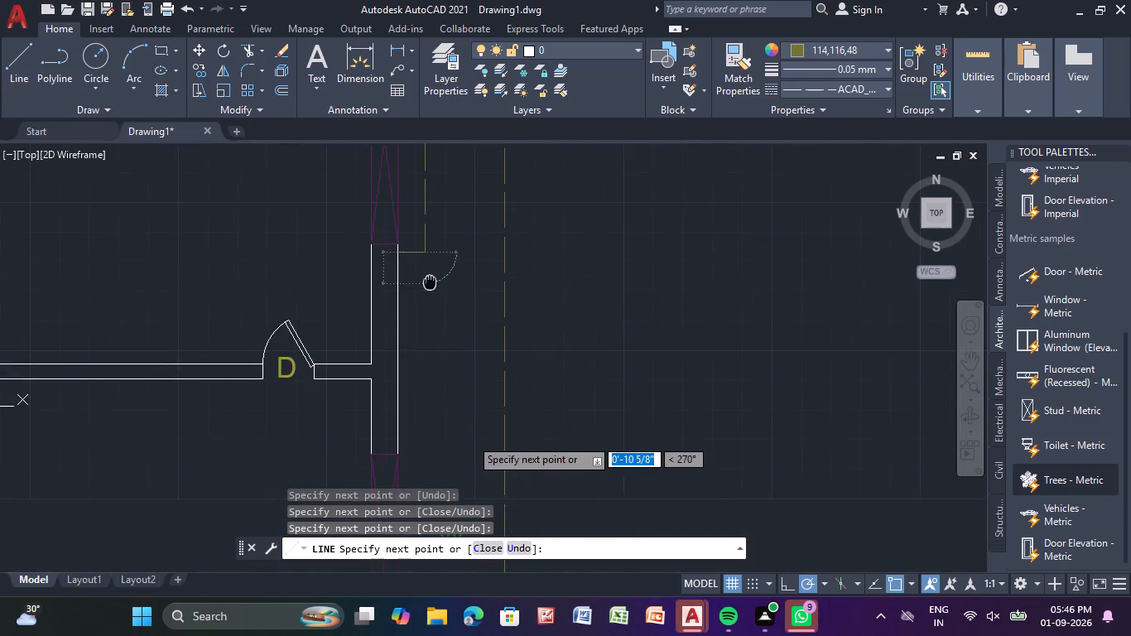
{"action": "middle_click_drag", "start_coordinate": [430, 281], "coordinate": [429, 276]}
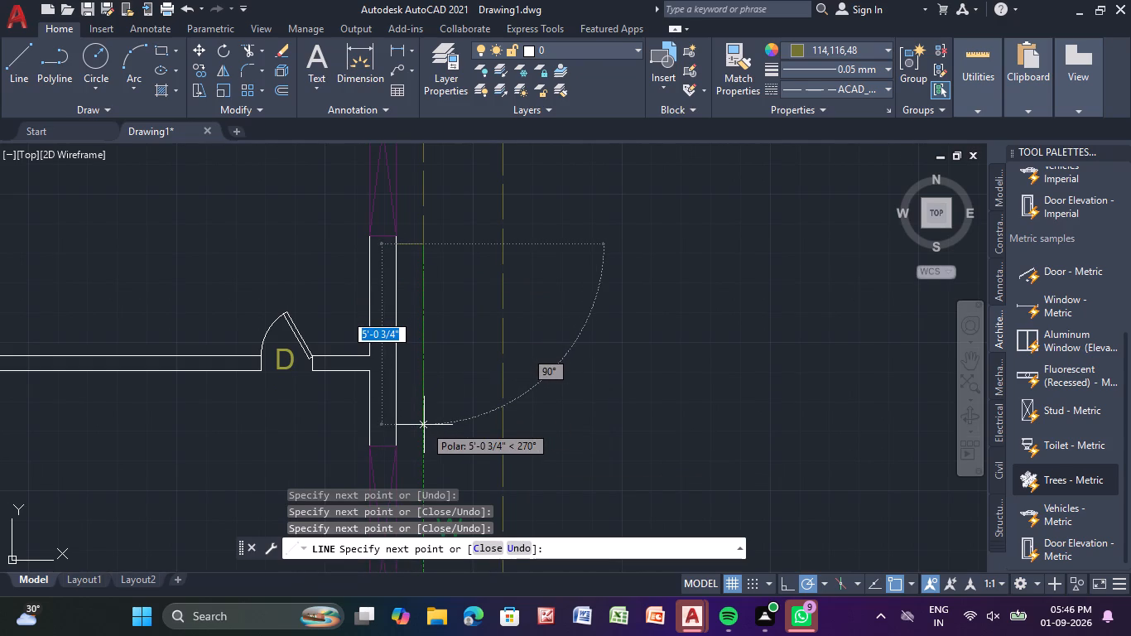
{"action": "left_click", "coordinate": [424, 425]}
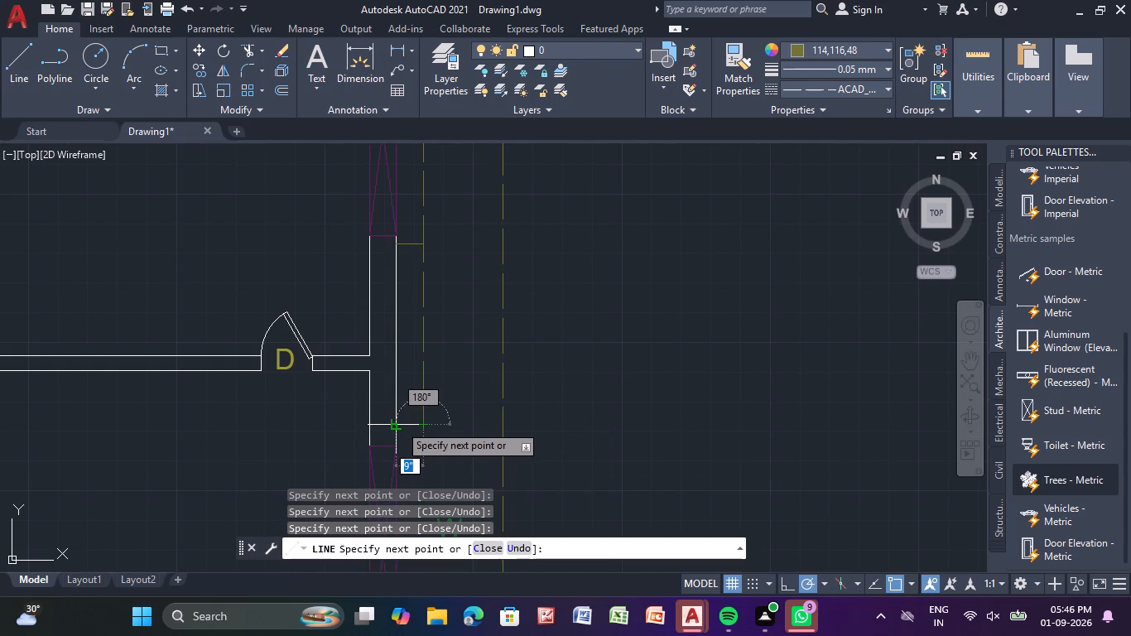
{"action": "left_click", "coordinate": [397, 424]}
{"action": "left_click_drag", "start_coordinate": [426, 425], "coordinate": [423, 432]}
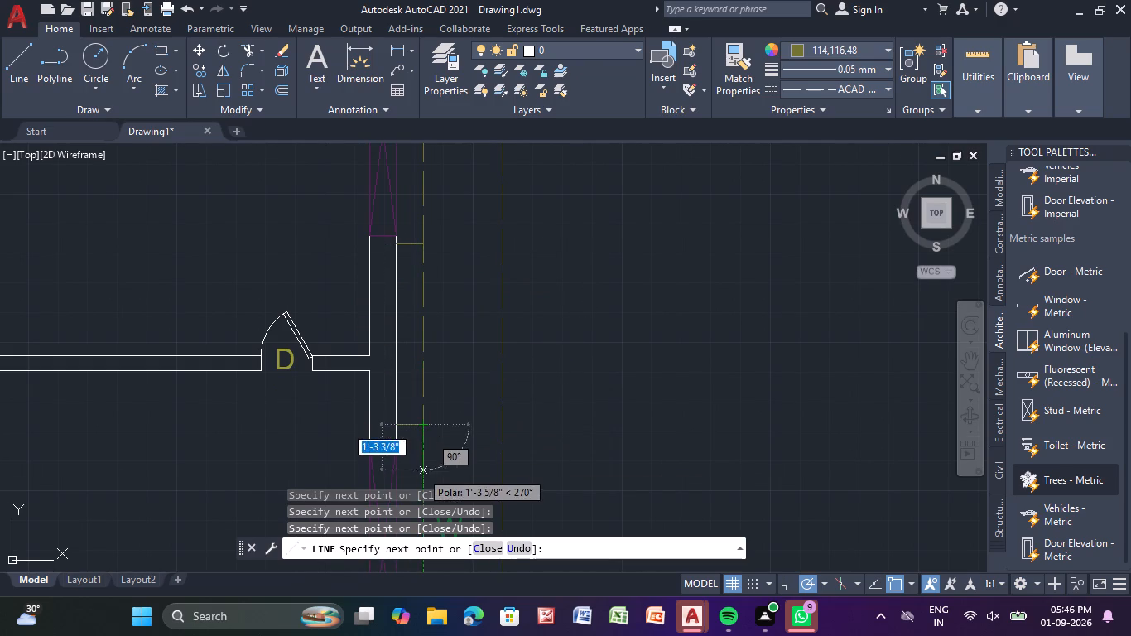
{"action": "scroll", "coordinate": [421, 470], "scroll_direction": "down", "scroll_amount": 1}
{"action": "middle_click_drag", "start_coordinate": [421, 464], "coordinate": [402, 282]}
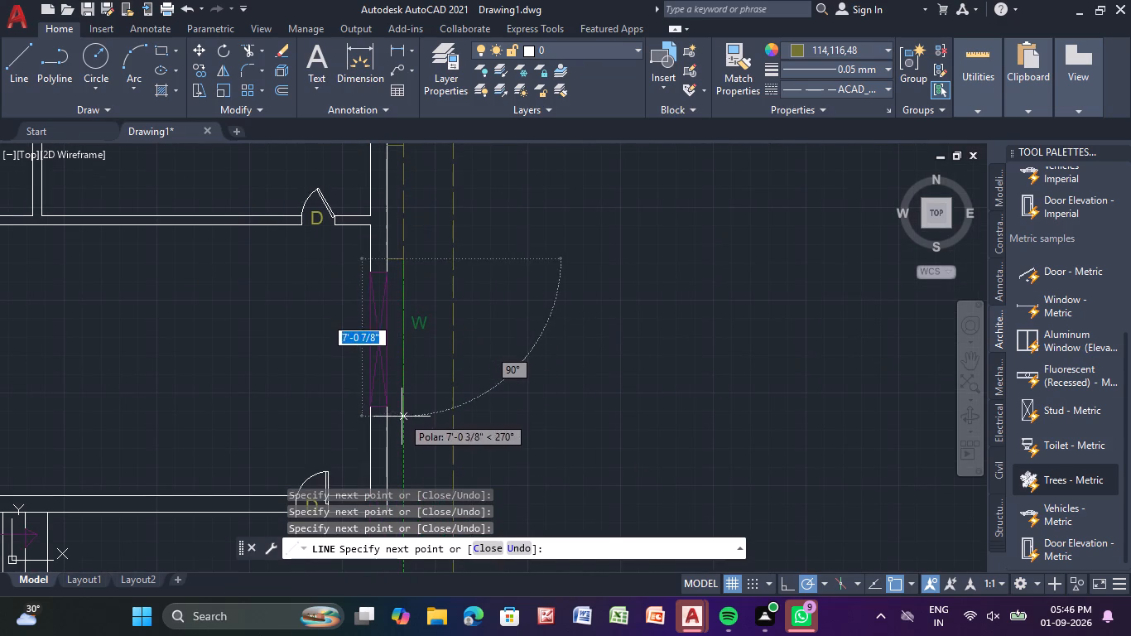
{"action": "left_click", "coordinate": [402, 417]}
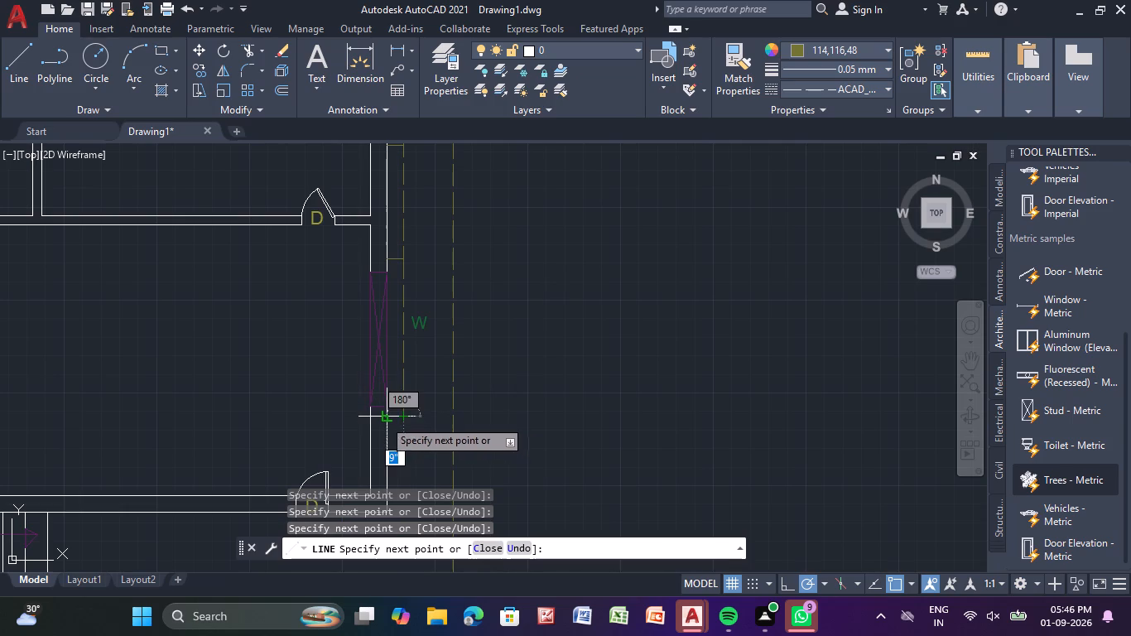
{"action": "left_click", "coordinate": [383, 419]}
{"action": "key", "text": "Escape"}
Trim away the dashed connecting segment between the two W window outlines on the right wall.
{"action": "middle_click_drag", "start_coordinate": [415, 369], "coordinate": [414, 384]}
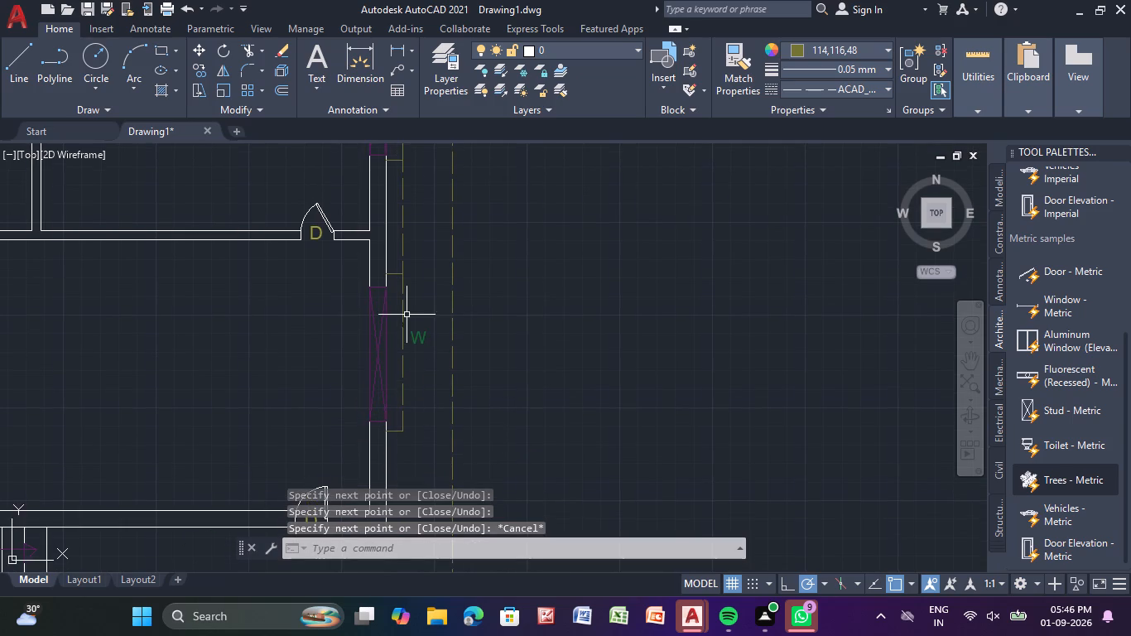
{"action": "middle_click_drag", "start_coordinate": [407, 310], "coordinate": [413, 393]}
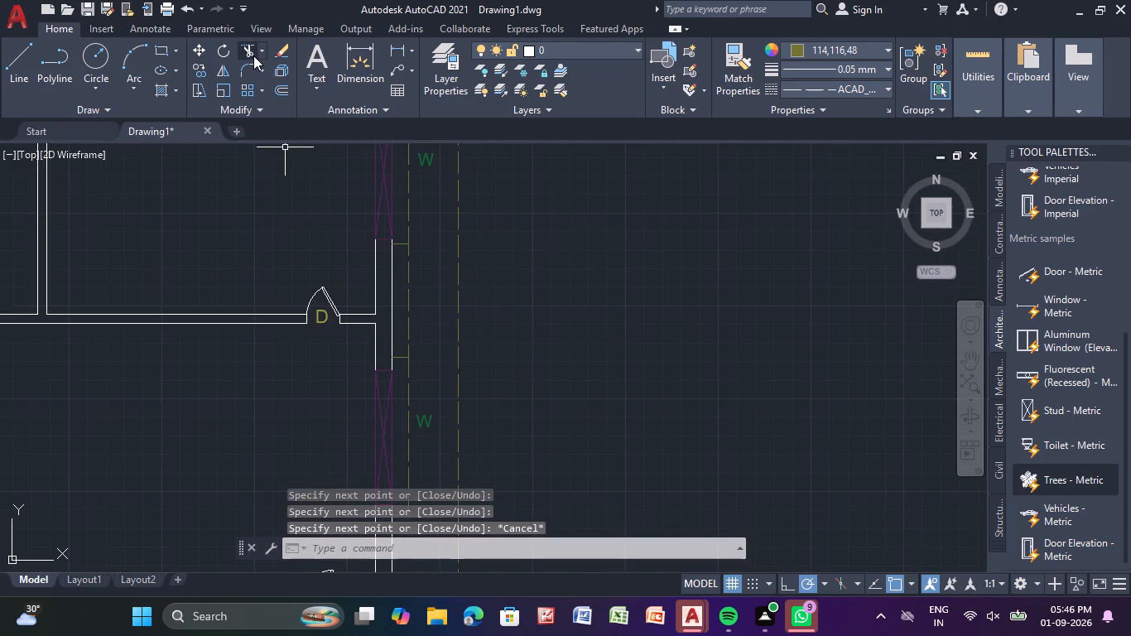
{"action": "left_click", "coordinate": [253, 55]}
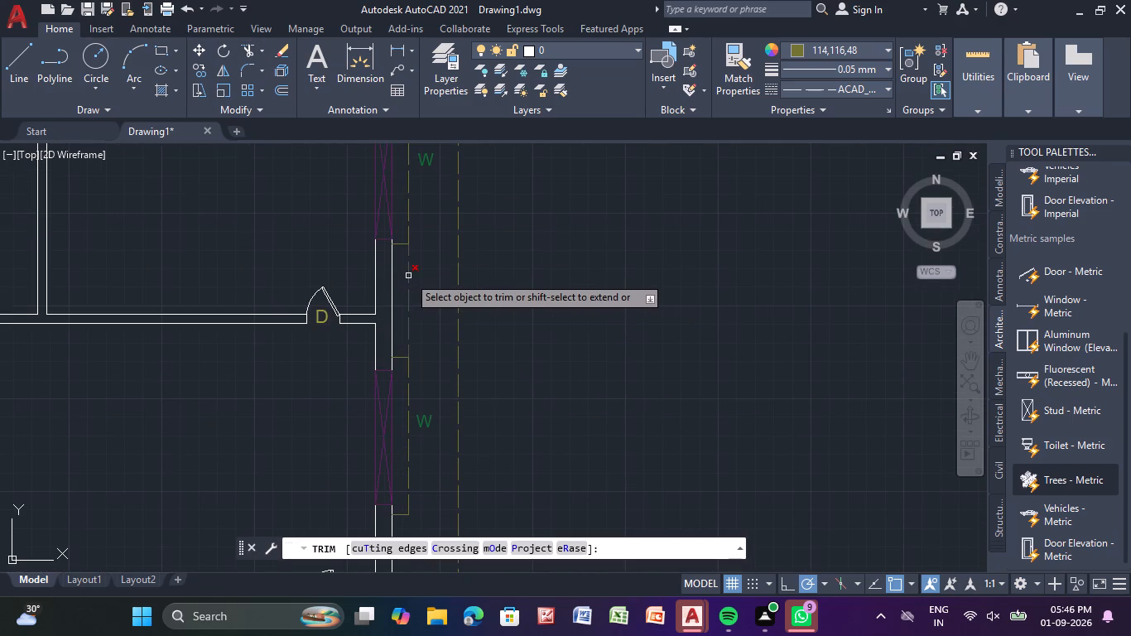
{"action": "left_click", "coordinate": [408, 276]}
{"action": "key", "text": "Escape"}
{"action": "key", "text": "Escape"}
Draw a three-sided dashed outline projecting about 1'-1" outside the second floor's left wall around the W window, about 8'-0" long.
{"action": "scroll", "coordinate": [410, 276], "scroll_direction": "down", "scroll_amount": 3}
{"action": "middle_click_drag", "start_coordinate": [410, 276], "coordinate": [470, 270]}
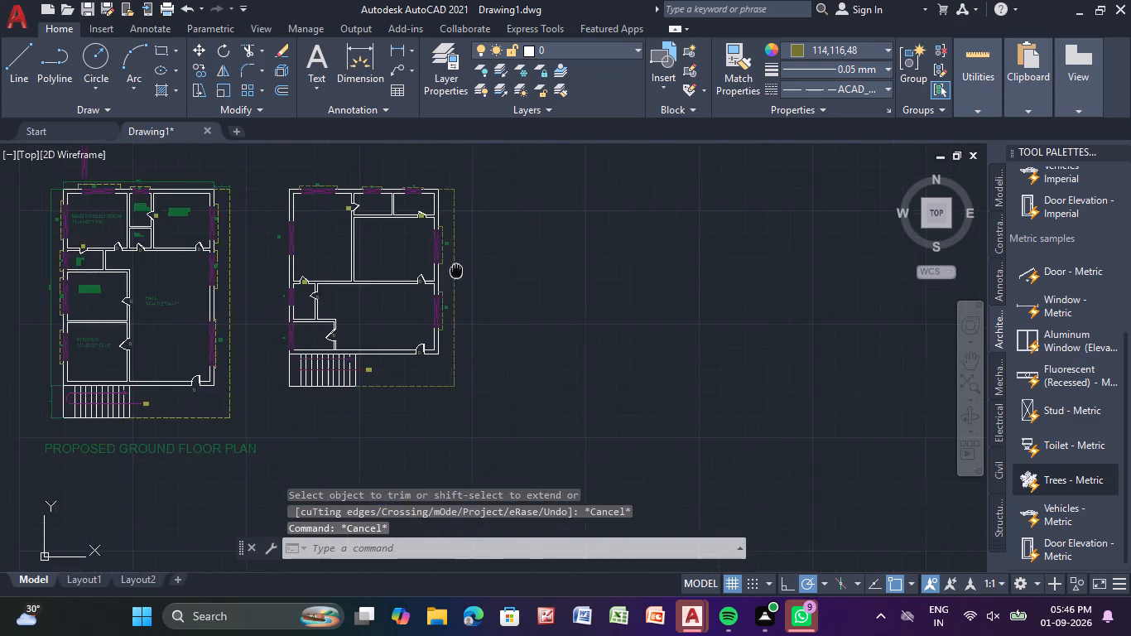
{"action": "middle_click_drag", "start_coordinate": [470, 270], "coordinate": [537, 268]}
{"action": "middle_click_drag", "start_coordinate": [401, 230], "coordinate": [493, 236]}
{"action": "scroll", "coordinate": [493, 237], "scroll_direction": "up", "scroll_amount": 2}
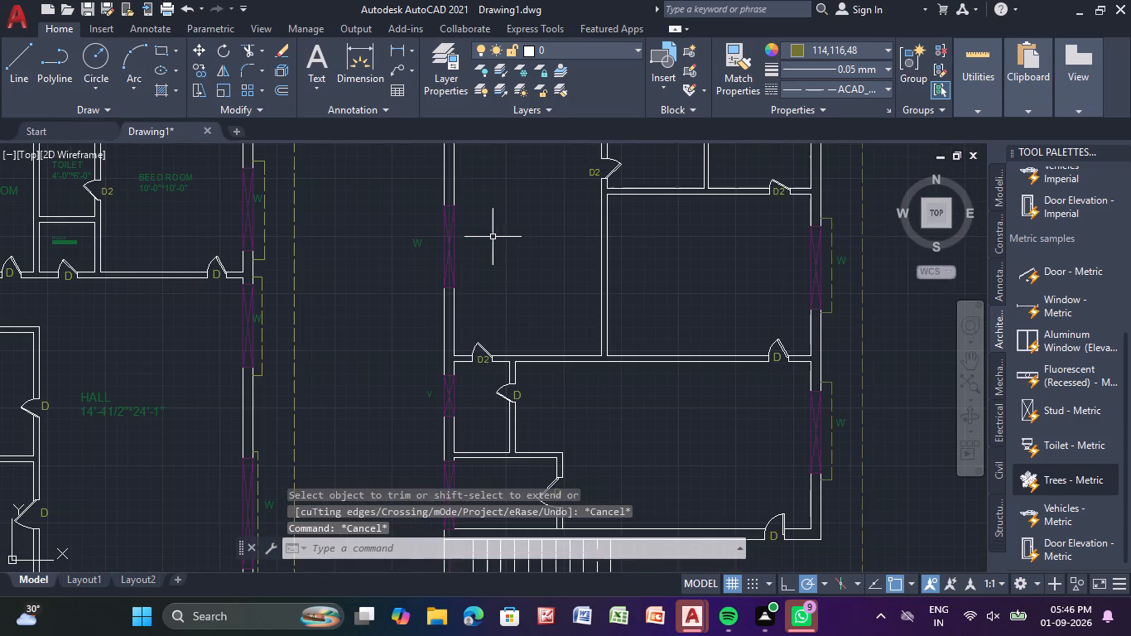
{"action": "left_click", "coordinate": [29, 55]}
{"action": "middle_click_drag", "start_coordinate": [389, 220], "coordinate": [388, 235]}
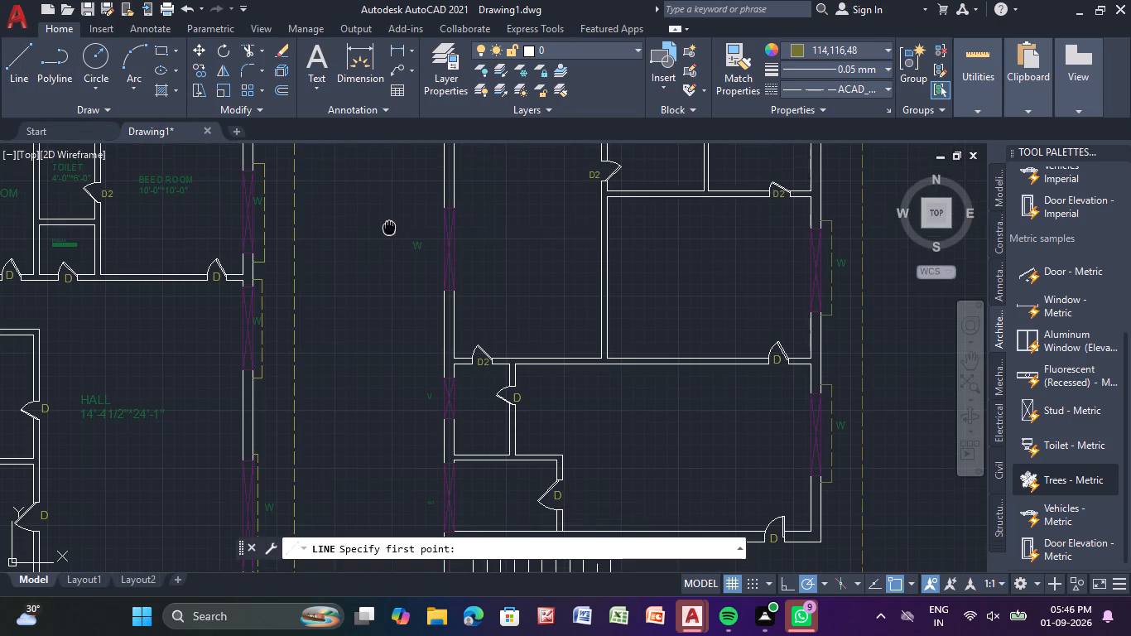
{"action": "middle_click_drag", "start_coordinate": [388, 235], "coordinate": [385, 322]}
{"action": "left_click", "coordinate": [439, 291]}
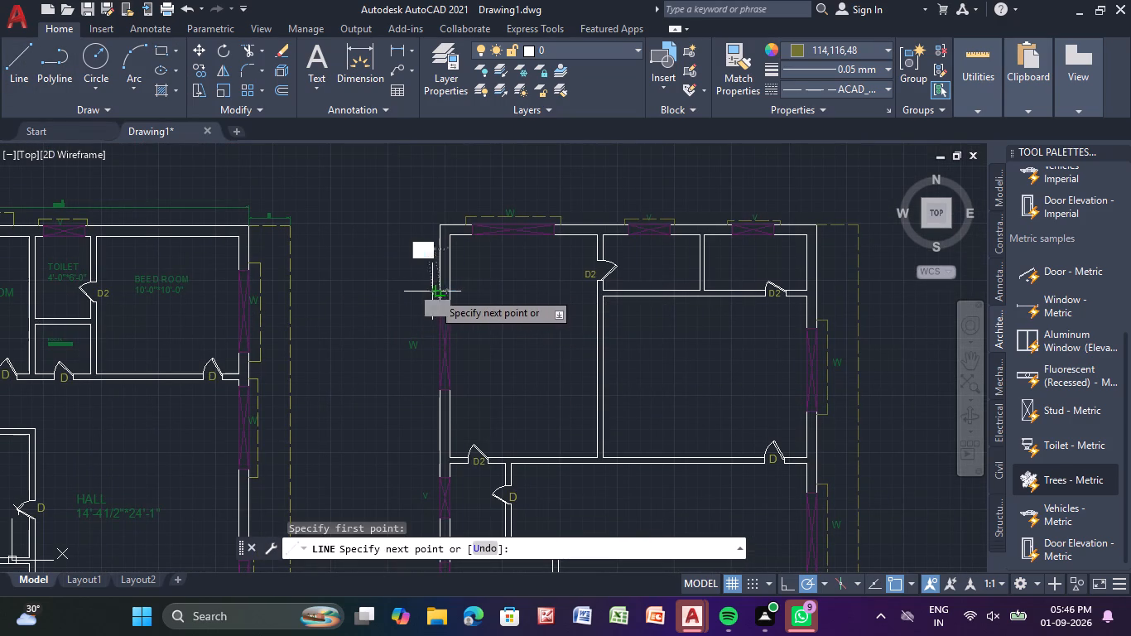
{"action": "left_click", "coordinate": [425, 291]}
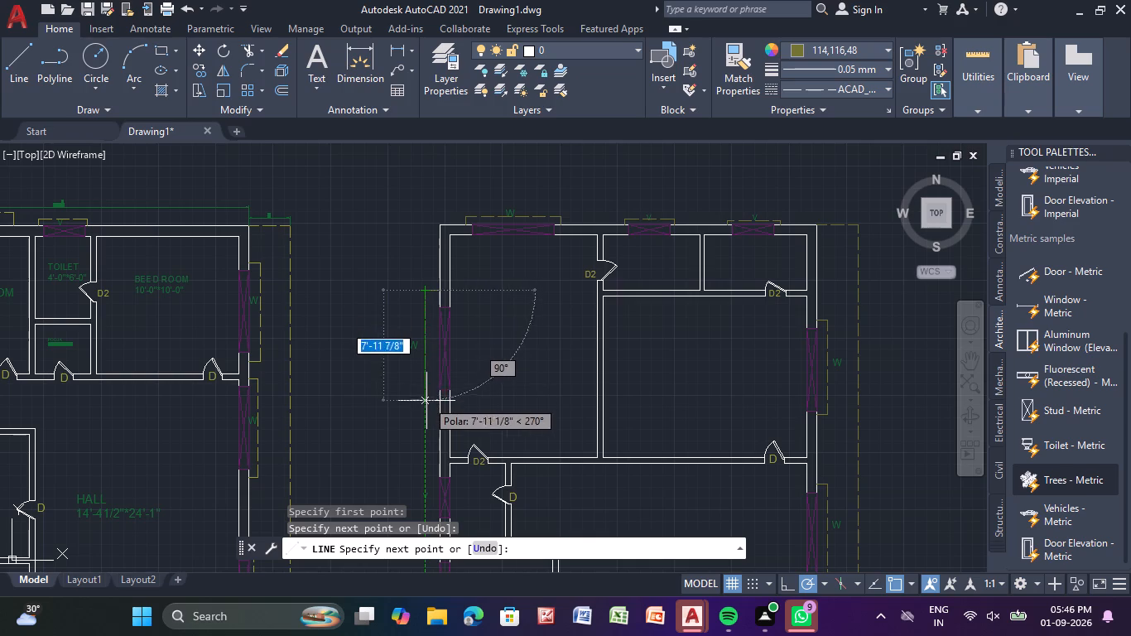
{"action": "left_click", "coordinate": [426, 403]}
{"action": "left_click", "coordinate": [443, 402]}
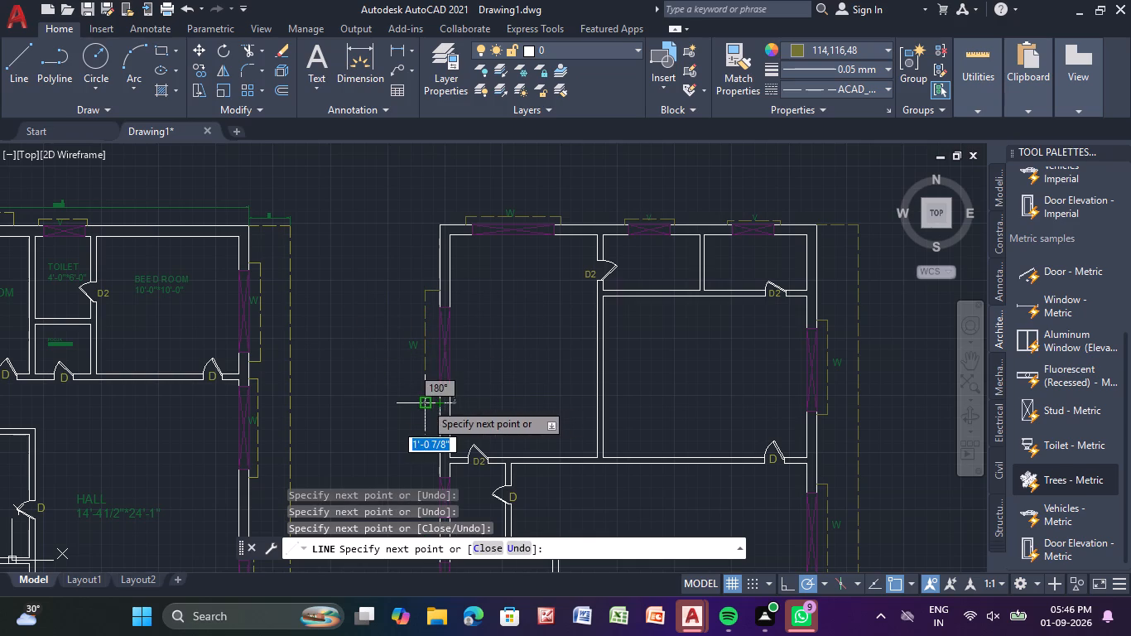
Continue the dashed line down from the left wall's W window outline and outline the V ventilator below on three sides, about 4'-1" long.
{"action": "left_click_drag", "start_coordinate": [420, 404], "coordinate": [417, 432]}
{"action": "middle_click_drag", "start_coordinate": [419, 465], "coordinate": [412, 356]}
{"action": "scroll", "coordinate": [411, 352], "scroll_direction": "up", "scroll_amount": 2}
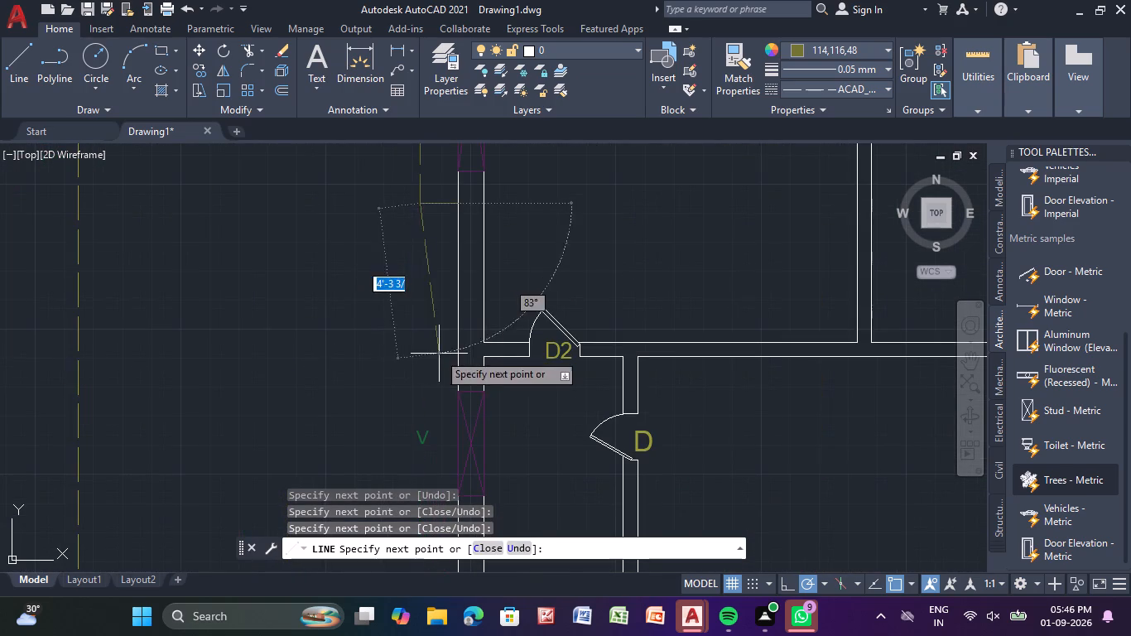
{"action": "left_click", "coordinate": [419, 374]}
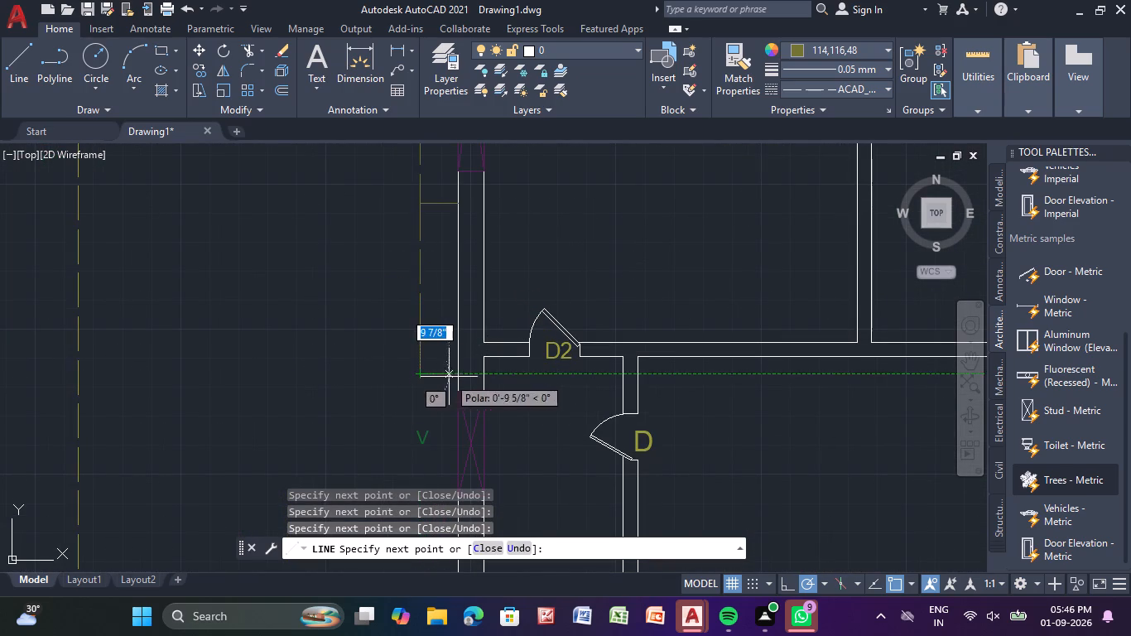
{"action": "left_click", "coordinate": [457, 375]}
{"action": "left_click_drag", "start_coordinate": [411, 378], "coordinate": [411, 391]}
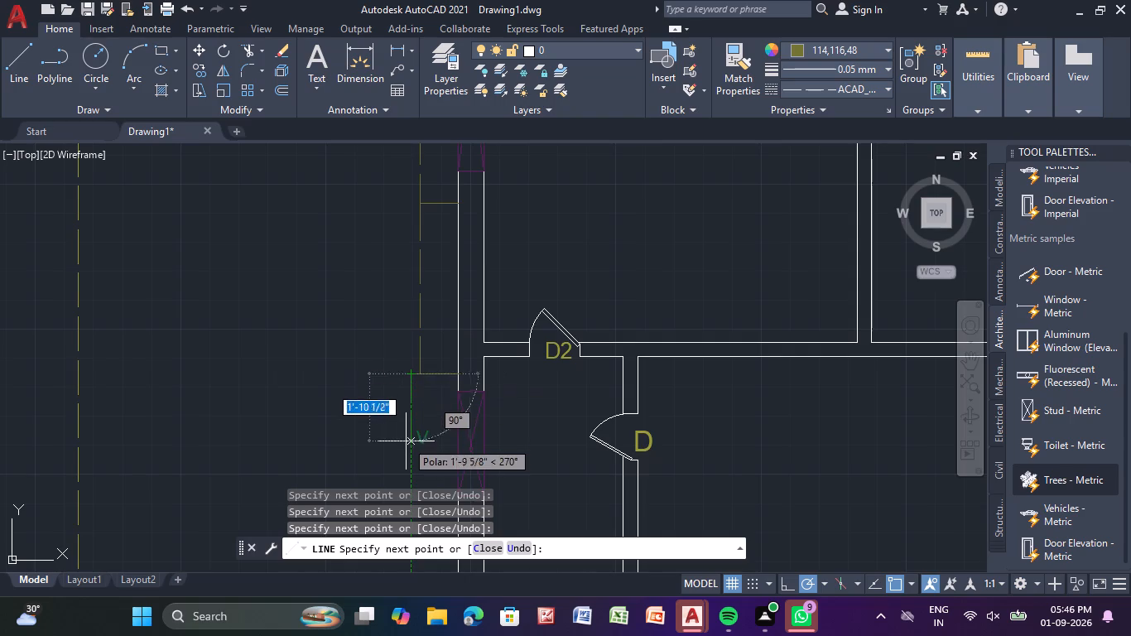
{"action": "middle_click_drag", "start_coordinate": [406, 436], "coordinate": [395, 250]}
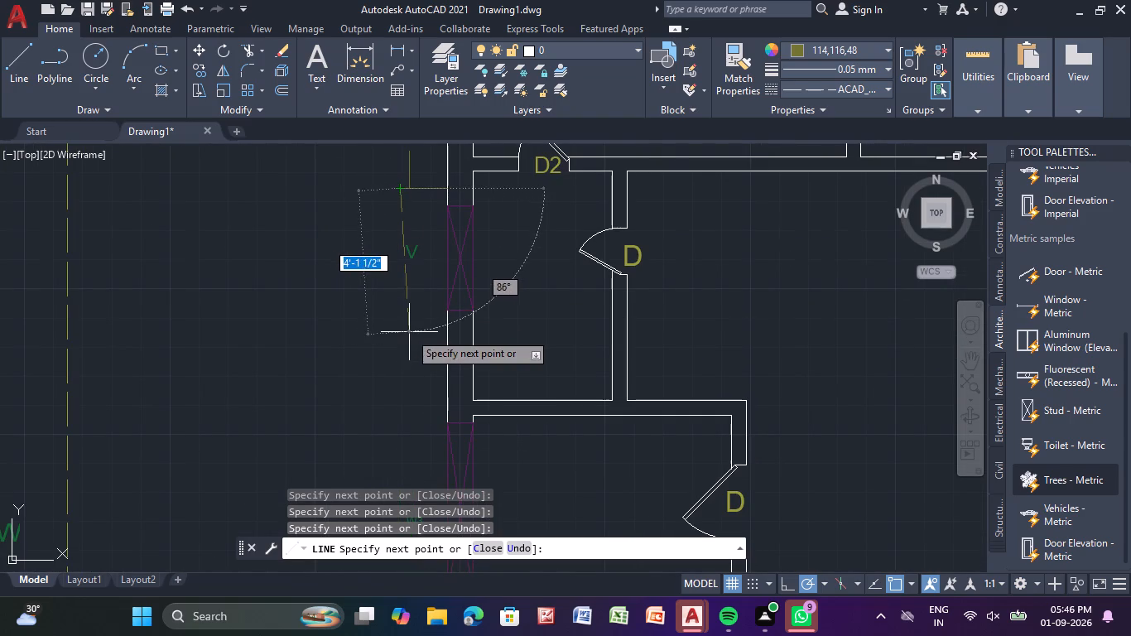
{"action": "left_click", "coordinate": [409, 332]}
{"action": "left_click", "coordinate": [448, 332]}
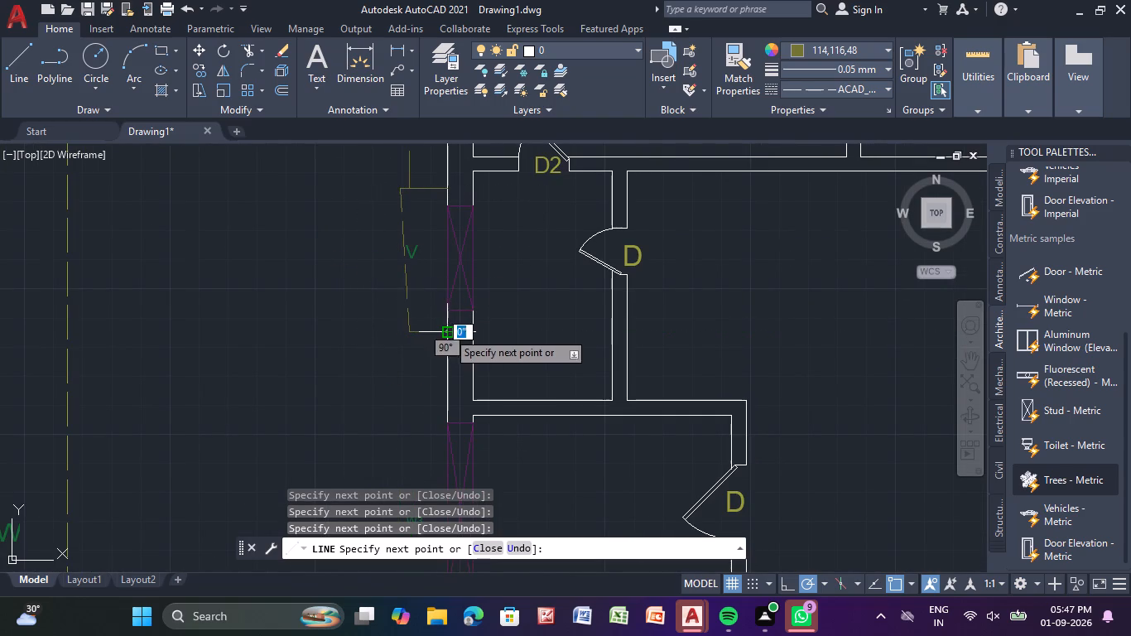
Continue the dashed line about 2'-5" down and outline the left wall's W3 window, projecting about 1'-1" and about 5'-4" long.
{"action": "left_click", "coordinate": [402, 329]}
{"action": "middle_click_drag", "start_coordinate": [403, 448], "coordinate": [408, 386]}
{"action": "scroll", "coordinate": [421, 345], "scroll_direction": "up", "scroll_amount": 3}
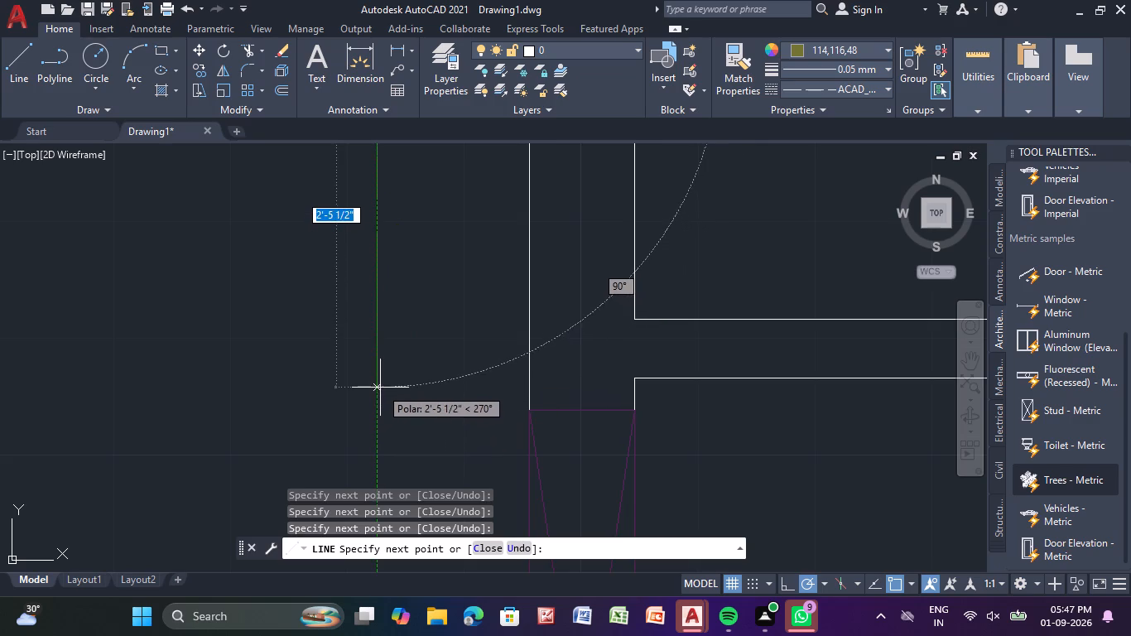
{"action": "left_click", "coordinate": [380, 388]}
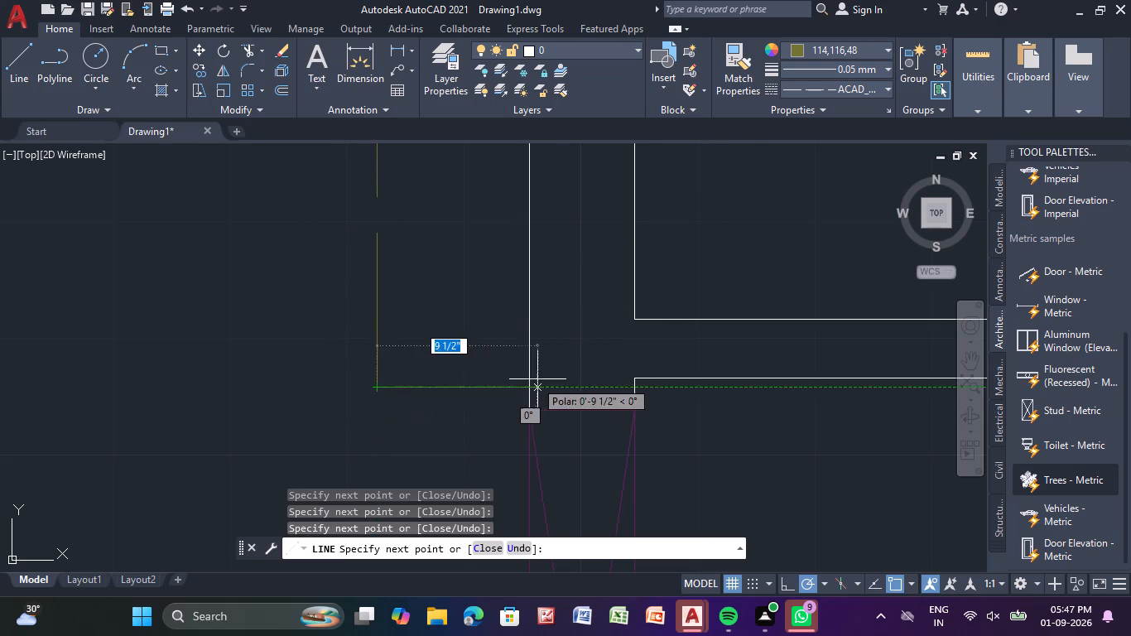
{"action": "left_click_drag", "start_coordinate": [529, 389], "coordinate": [521, 388]}
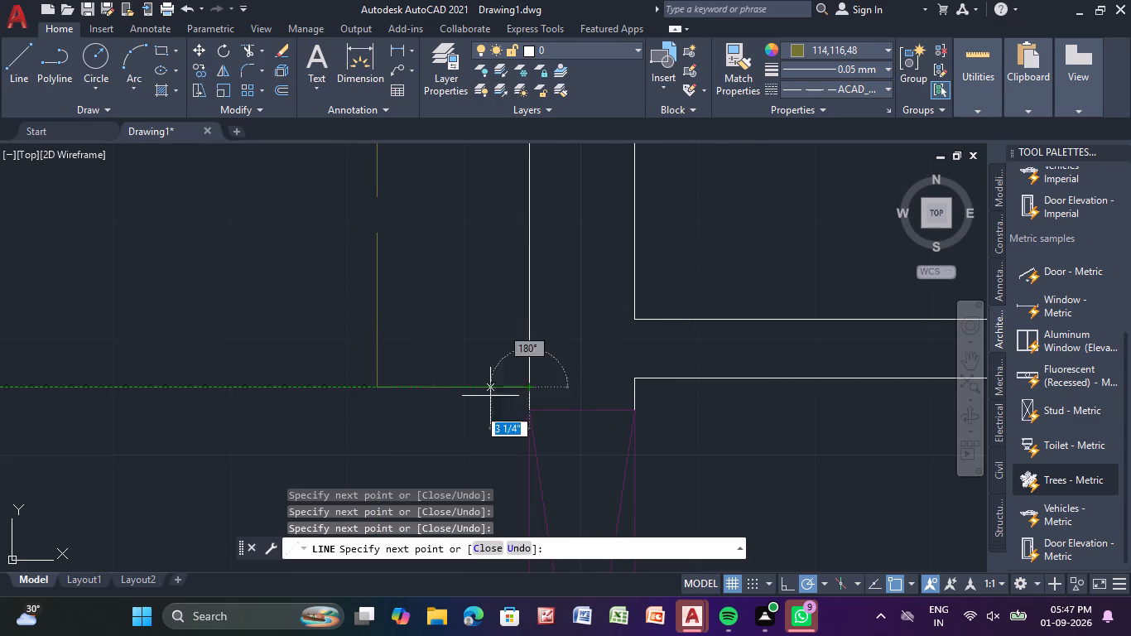
{"action": "left_click", "coordinate": [376, 392]}
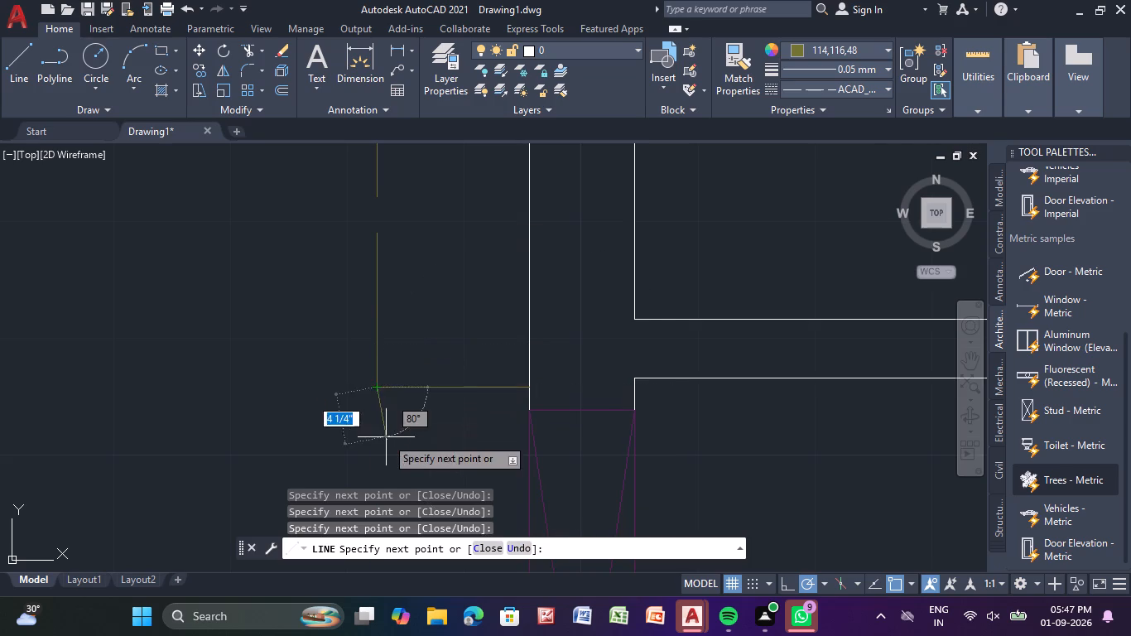
{"action": "scroll", "coordinate": [386, 437], "scroll_direction": "down", "scroll_amount": 2}
{"action": "middle_click_drag", "start_coordinate": [407, 342], "coordinate": [373, 194]}
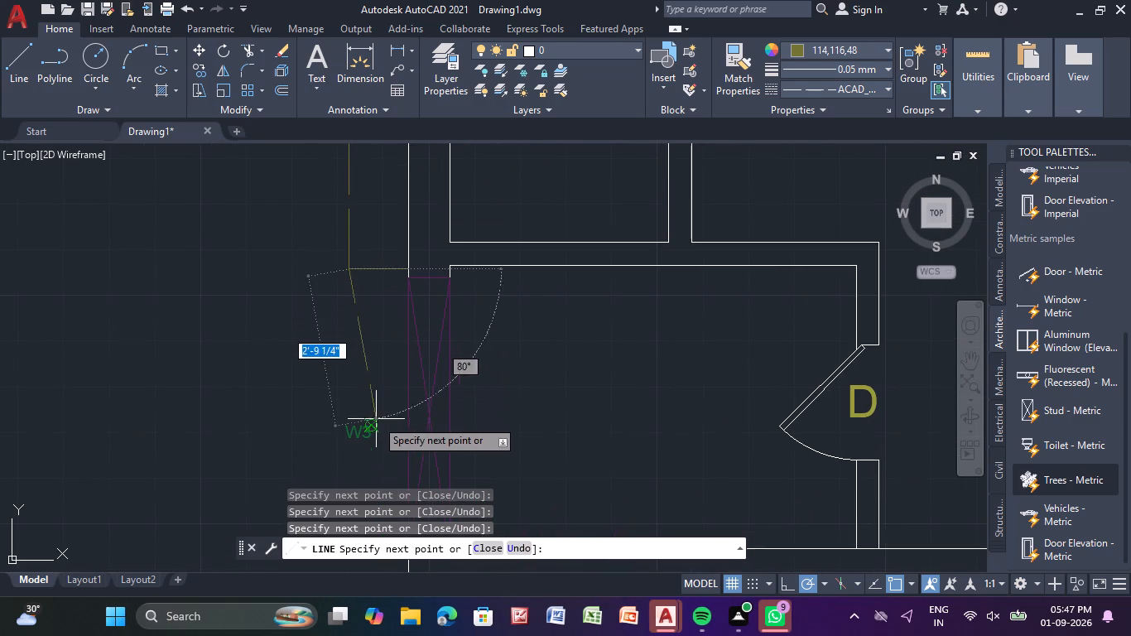
{"action": "middle_click_drag", "start_coordinate": [373, 449], "coordinate": [356, 292]}
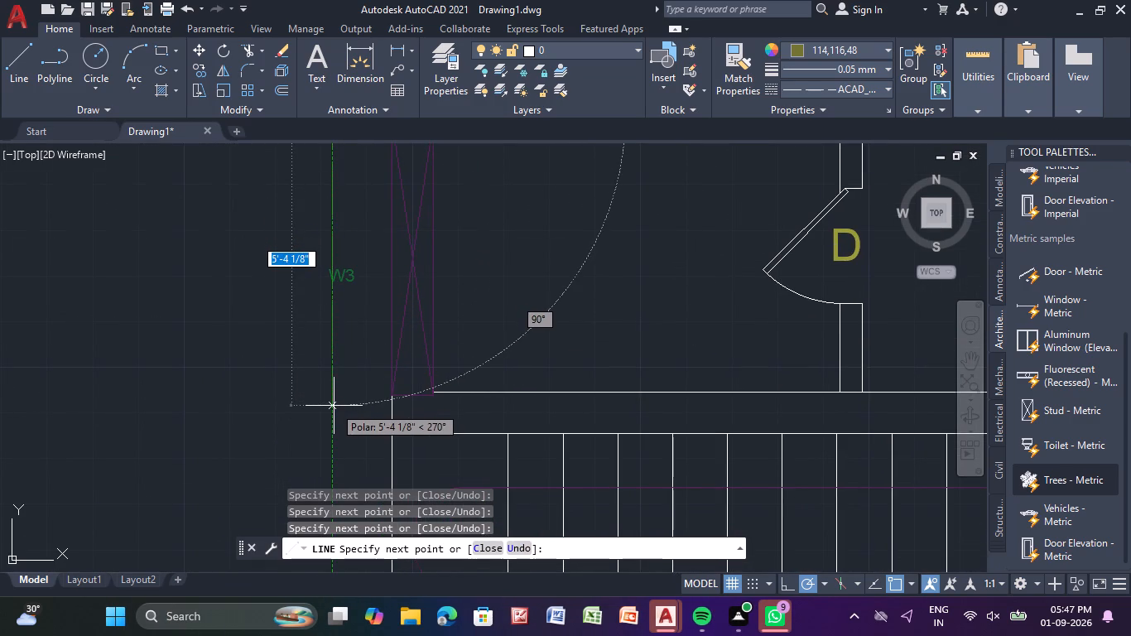
{"action": "left_click", "coordinate": [334, 406]}
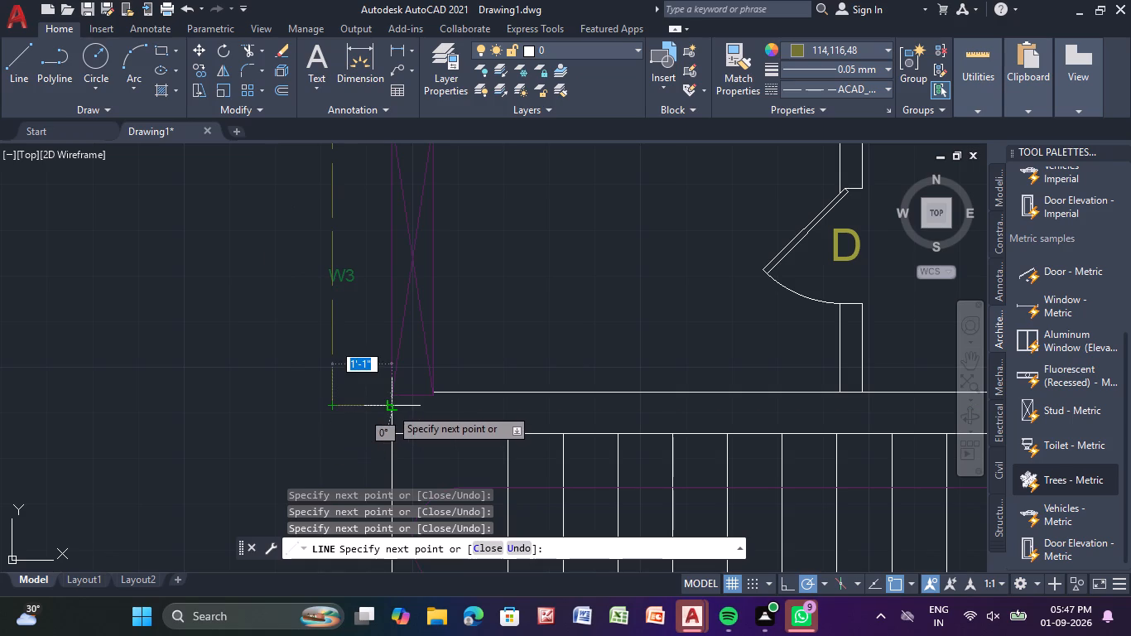
{"action": "left_click", "coordinate": [390, 407]}
{"action": "key", "text": "Escape"}
Trim away the dashed connecting segments between the W, V and W3 outlines along the second floor's left wall.
{"action": "scroll", "coordinate": [356, 397], "scroll_direction": "down", "scroll_amount": 2}
{"action": "middle_click_drag", "start_coordinate": [350, 385], "coordinate": [350, 475]}
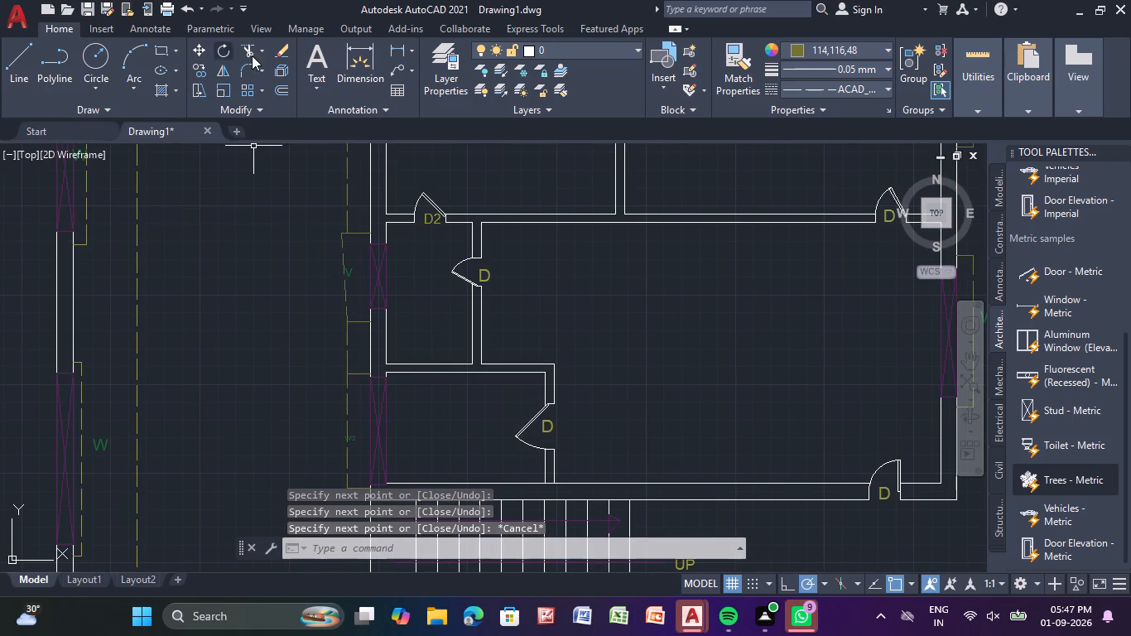
{"action": "left_click", "coordinate": [247, 48]}
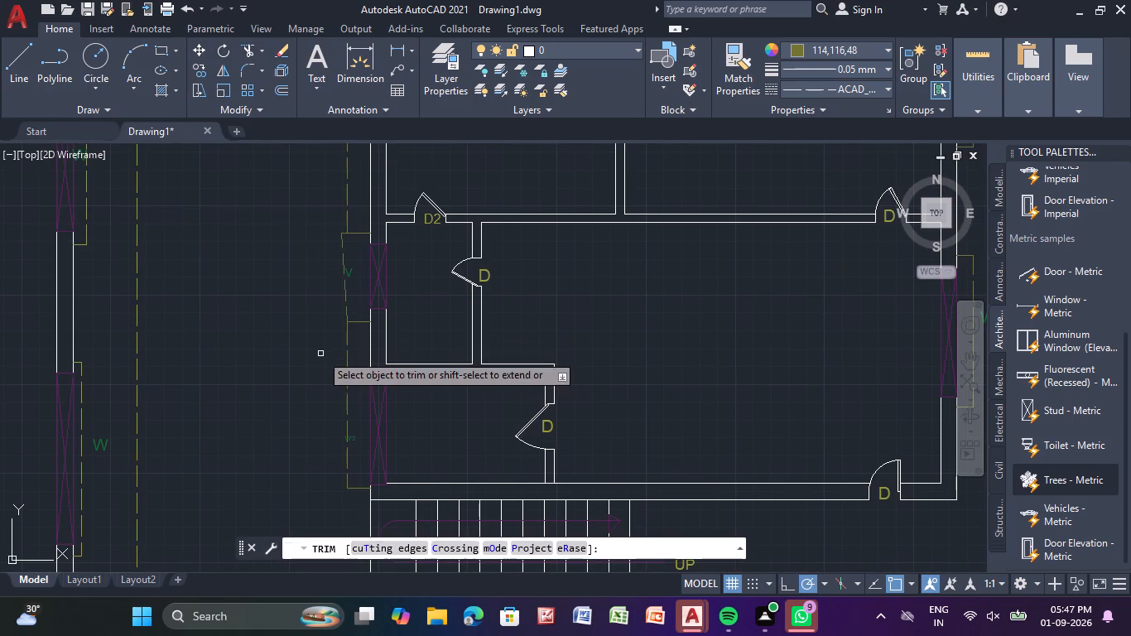
{"action": "left_click", "coordinate": [348, 342]}
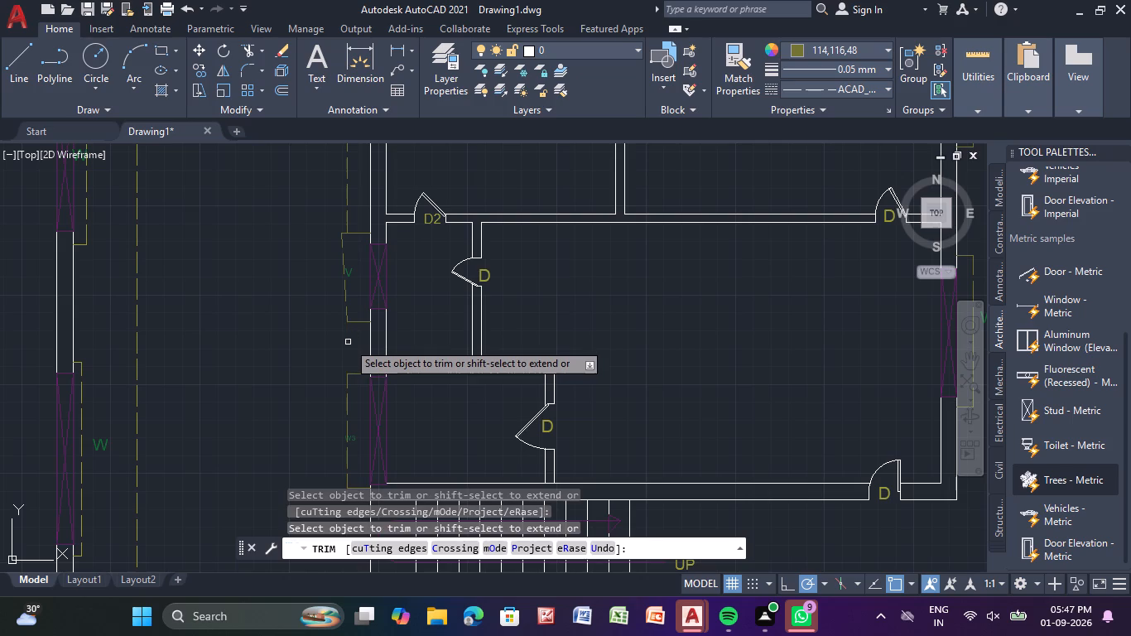
{"action": "left_click_drag", "start_coordinate": [348, 342], "coordinate": [334, 393]}
{"action": "middle_click_drag", "start_coordinate": [322, 325], "coordinate": [271, 479]}
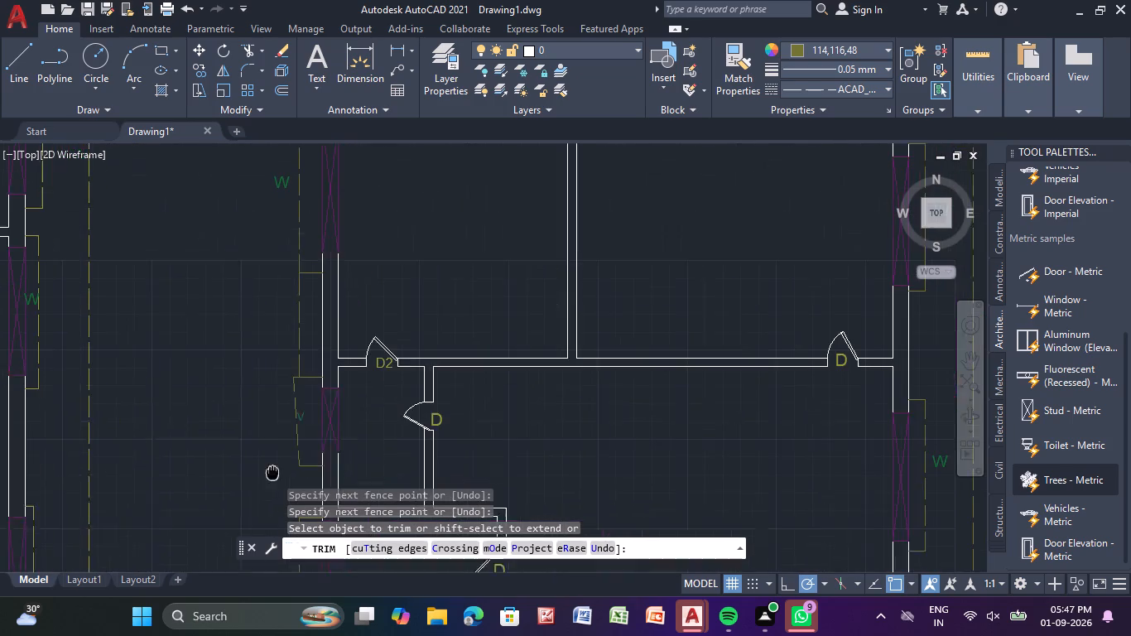
{"action": "middle_click_drag", "start_coordinate": [271, 479], "coordinate": [266, 494]}
{"action": "left_click_drag", "start_coordinate": [290, 344], "coordinate": [279, 347]}
{"action": "middle_click_drag", "start_coordinate": [248, 330], "coordinate": [240, 418]}
{"action": "key", "text": "Escape"}
Trim away the slanted outer side of the dashed outline around the left wall's V ventilator.
{"action": "middle_click_drag", "start_coordinate": [257, 373], "coordinate": [226, 263]}
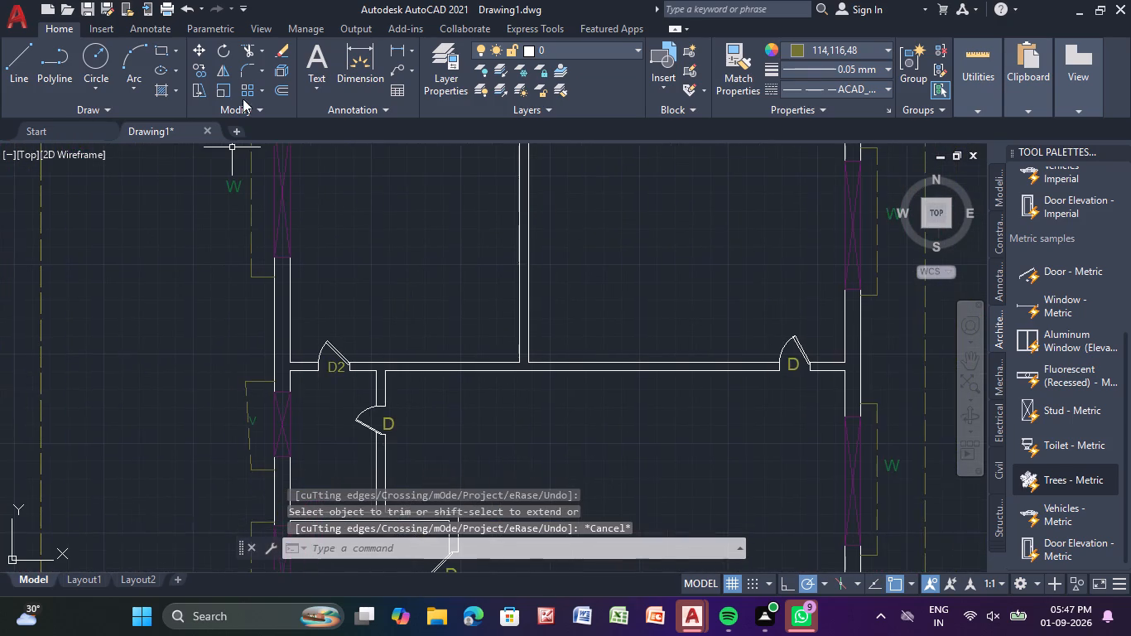
{"action": "left_click", "coordinate": [249, 46]}
{"action": "middle_click_drag", "start_coordinate": [215, 467], "coordinate": [243, 408]}
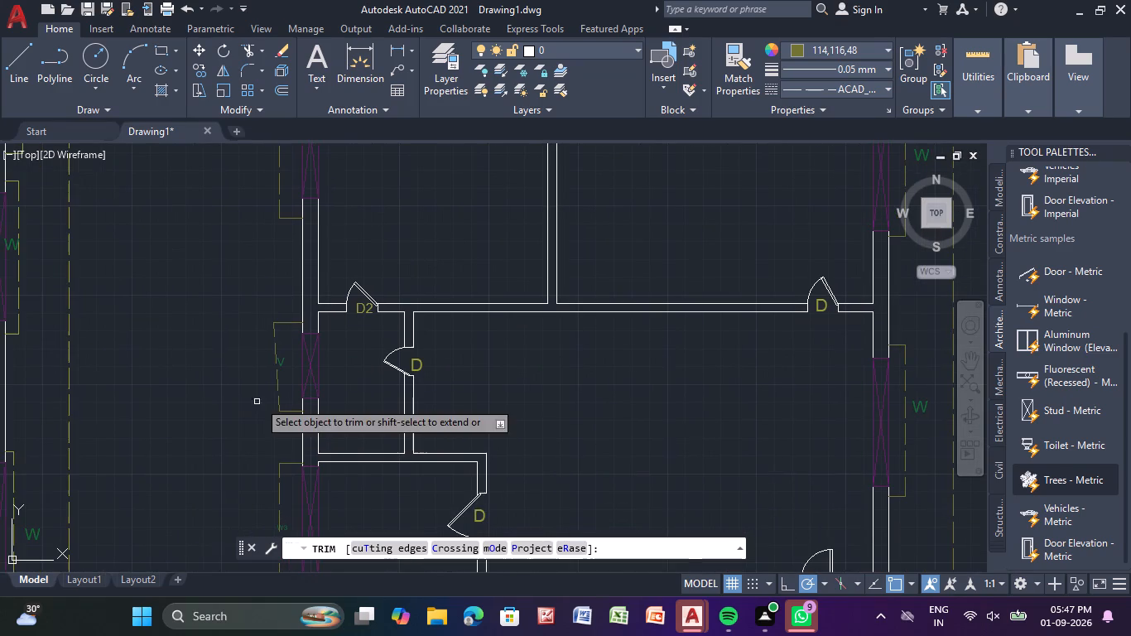
{"action": "left_click_drag", "start_coordinate": [281, 391], "coordinate": [217, 382]}
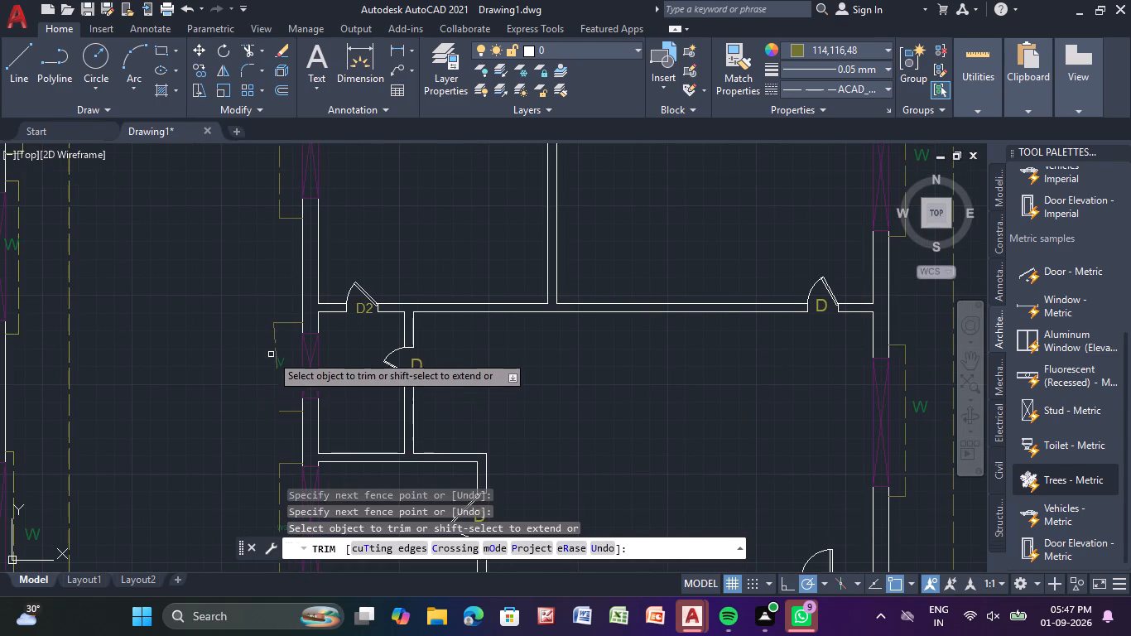
{"action": "left_click", "coordinate": [277, 345]}
{"action": "key", "text": "Escape"}
{"action": "key", "text": "Escape"}
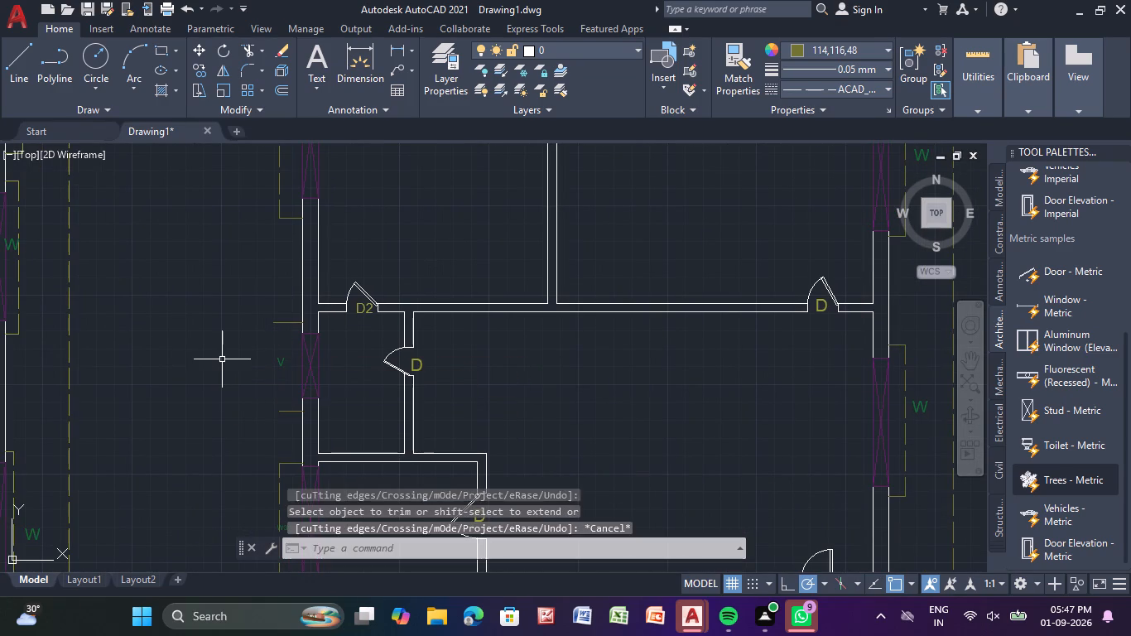
Draw a straight vertical dashed line about 4'-1" long as the outer side of the V ventilator outline.
{"action": "key", "text": "l"}
{"action": "key", "text": "Return"}
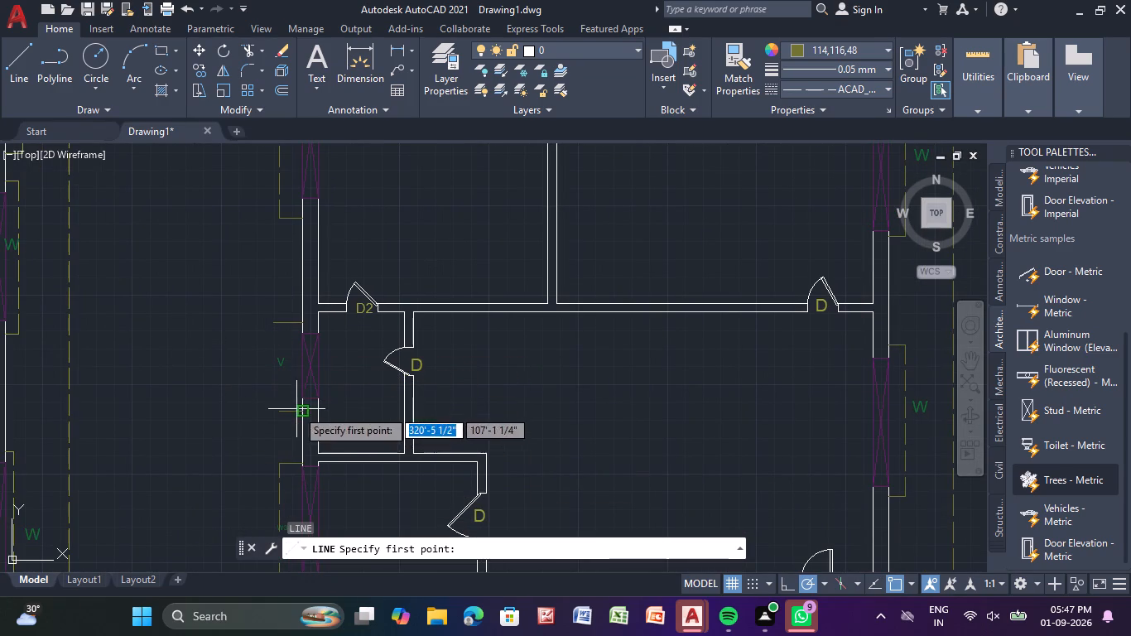
{"action": "left_click", "coordinate": [281, 413]}
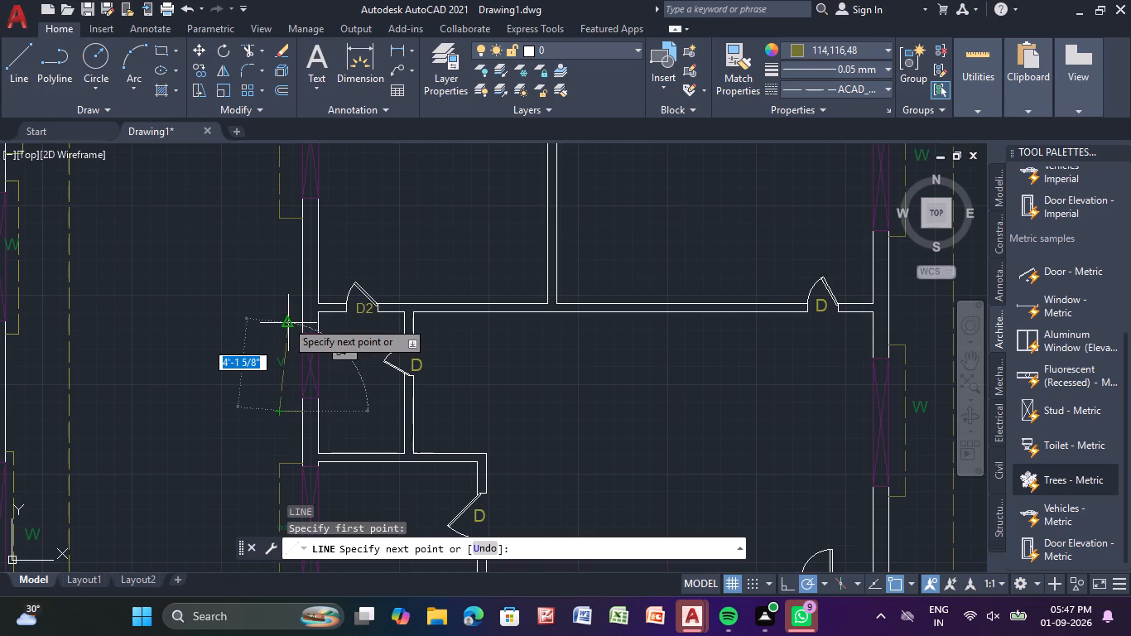
{"action": "left_click", "coordinate": [278, 323]}
{"action": "key", "text": "Escape"}
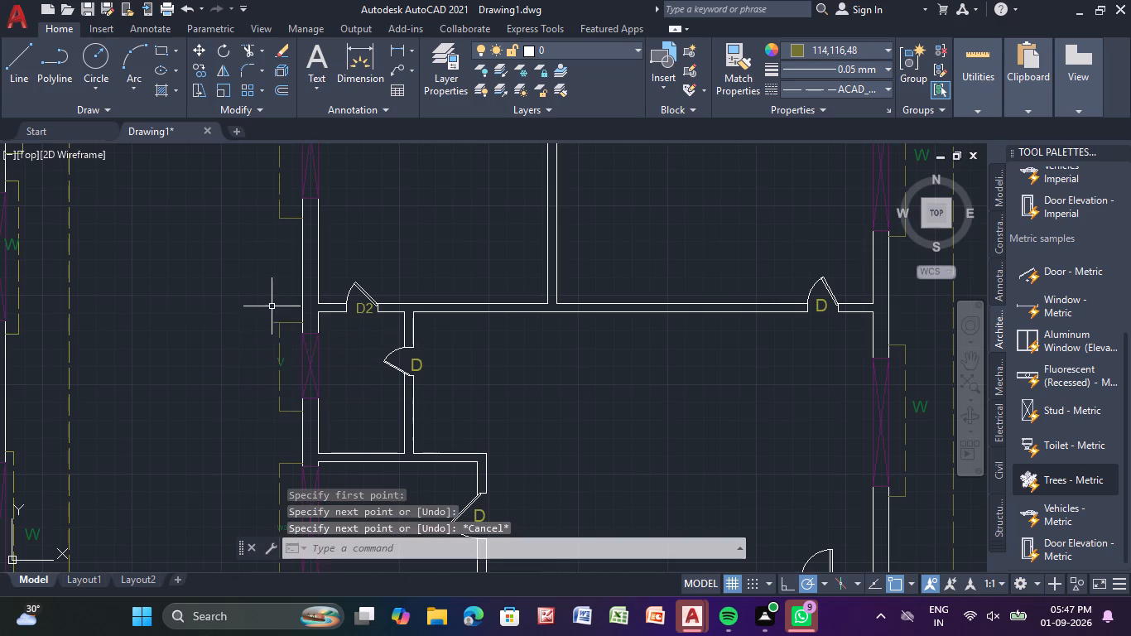
Trim off the end of the V outline's top line that overhangs its vertical dashed side.
{"action": "left_click_drag", "start_coordinate": [253, 46], "coordinate": [248, 65]}
{"action": "left_click", "coordinate": [241, 45]}
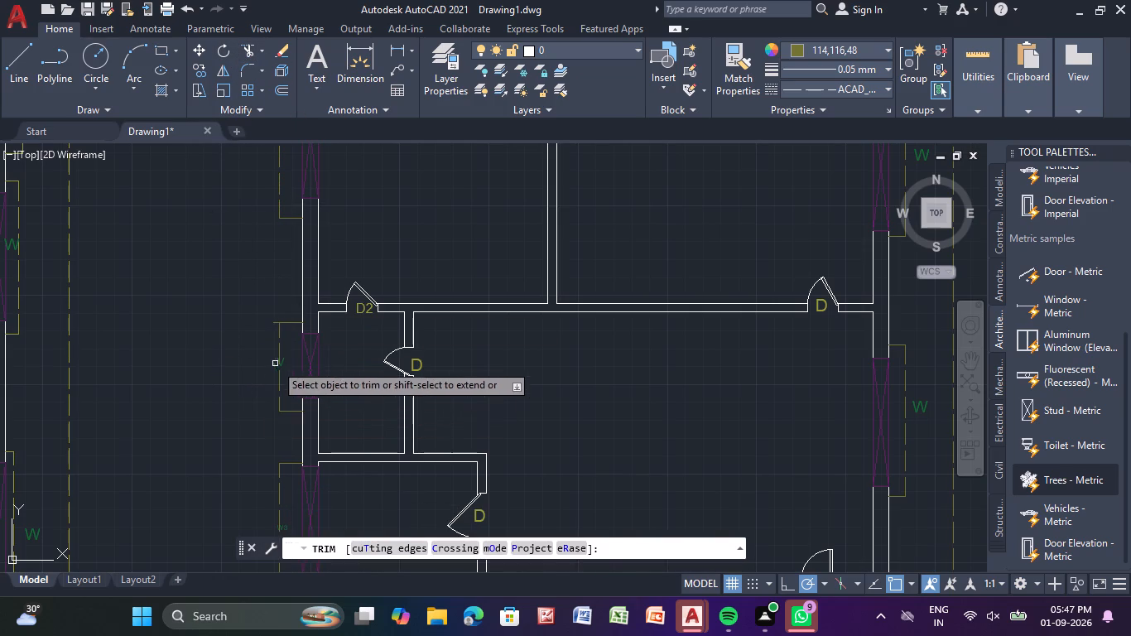
{"action": "scroll", "coordinate": [282, 342], "scroll_direction": "up", "scroll_amount": 2}
{"action": "left_click", "coordinate": [257, 294]}
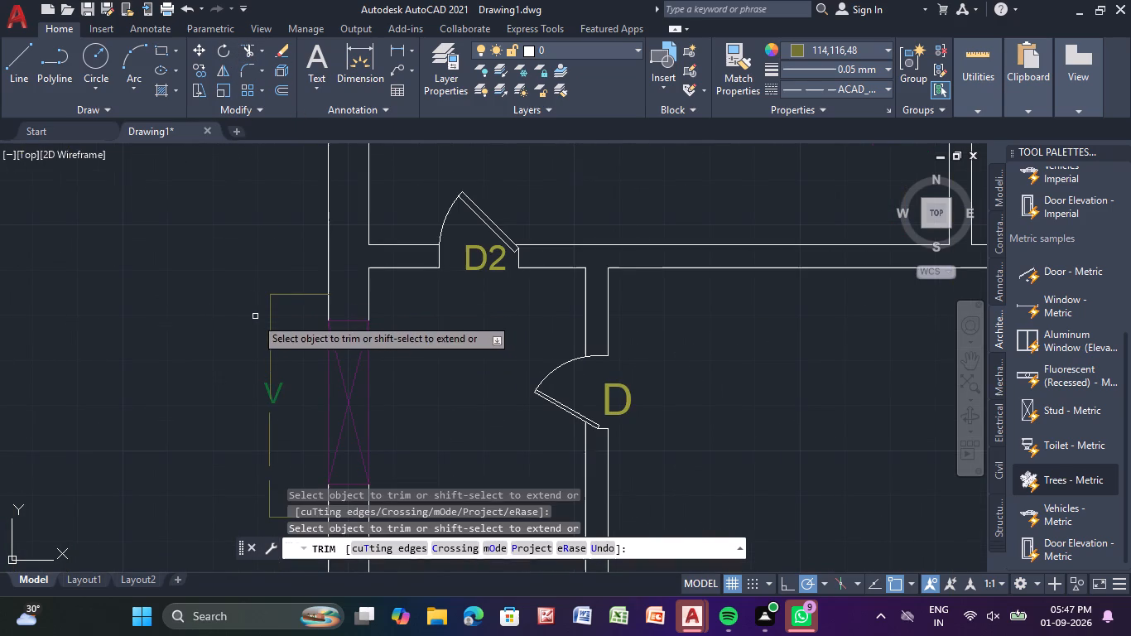
{"action": "key", "text": "Escape"}
Move the V label inside its dashed outline, between the outline's outer side and the left wall.
{"action": "left_click", "coordinate": [277, 393]}
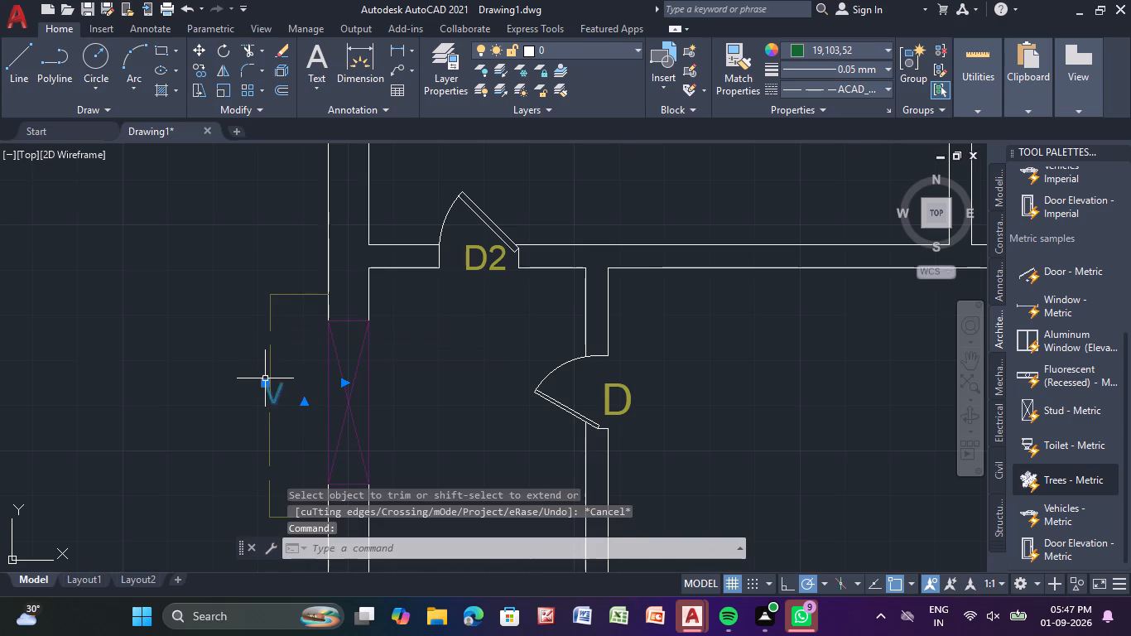
{"action": "left_click_drag", "start_coordinate": [262, 388], "coordinate": [270, 387]}
{"action": "left_click", "coordinate": [301, 387]}
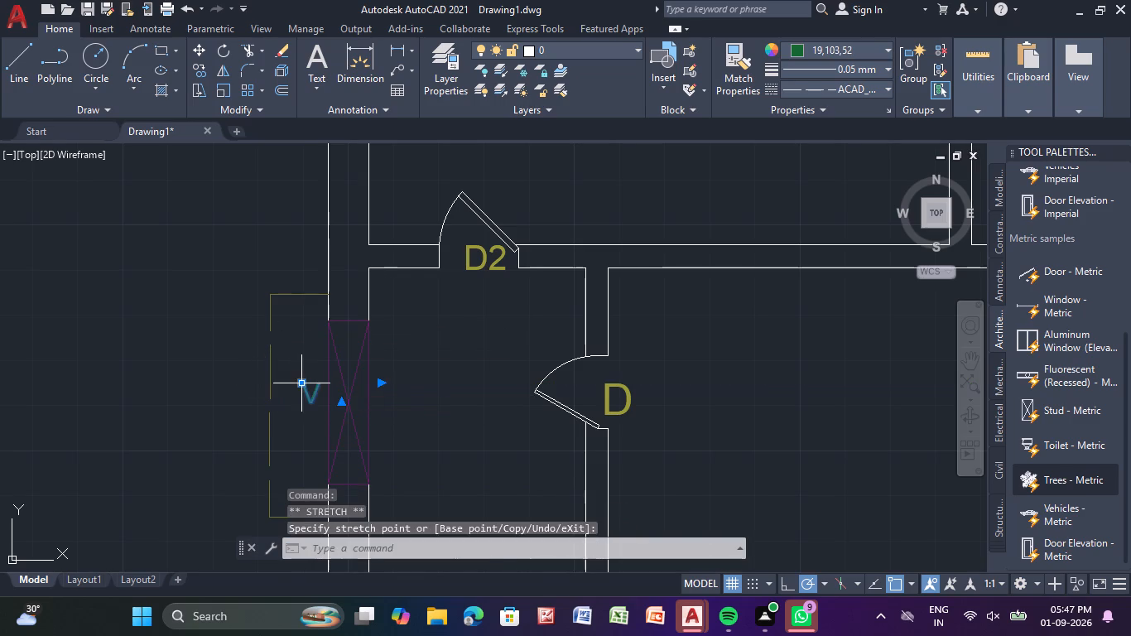
{"action": "key", "text": "Escape"}
Move the left wall's W label inside its dashed window outline, close to the wall.
{"action": "scroll", "coordinate": [301, 388], "scroll_direction": "down", "scroll_amount": 3}
{"action": "scroll", "coordinate": [291, 216], "scroll_direction": "up", "scroll_amount": 2}
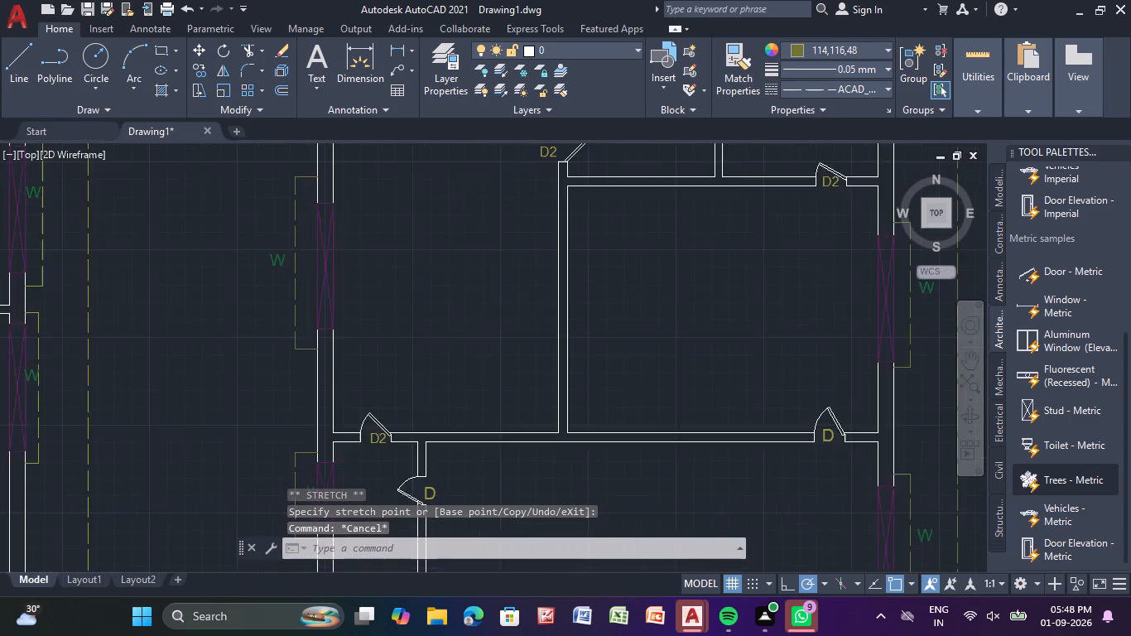
{"action": "left_click", "coordinate": [259, 282]}
{"action": "left_click", "coordinate": [256, 278]}
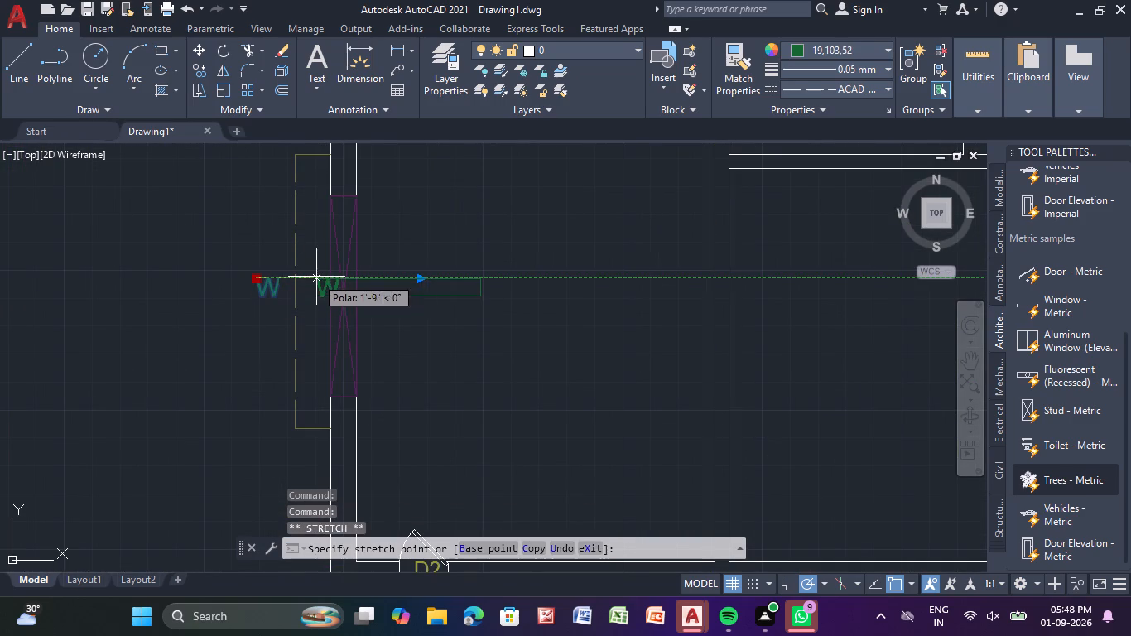
{"action": "left_click", "coordinate": [306, 284]}
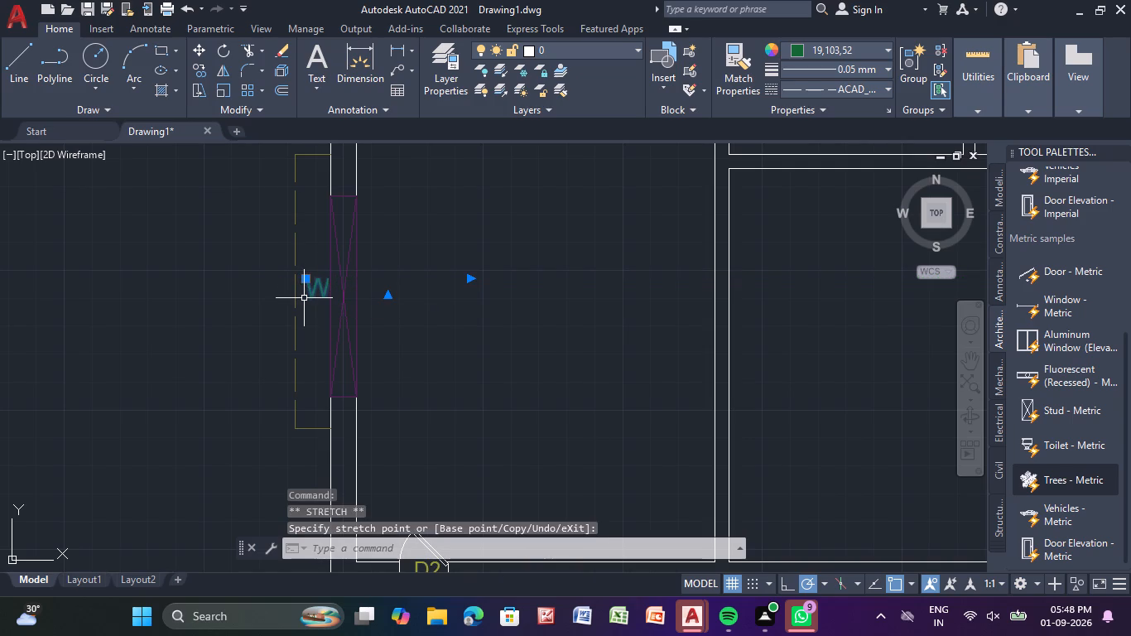
{"action": "key", "text": "Escape"}
Move the W3 label about 3 5/8" toward the left wall so it sits inside its dashed window outline.
{"action": "scroll", "coordinate": [349, 332], "scroll_direction": "down", "scroll_amount": 2}
{"action": "middle_click_drag", "start_coordinate": [354, 348], "coordinate": [293, 230]}
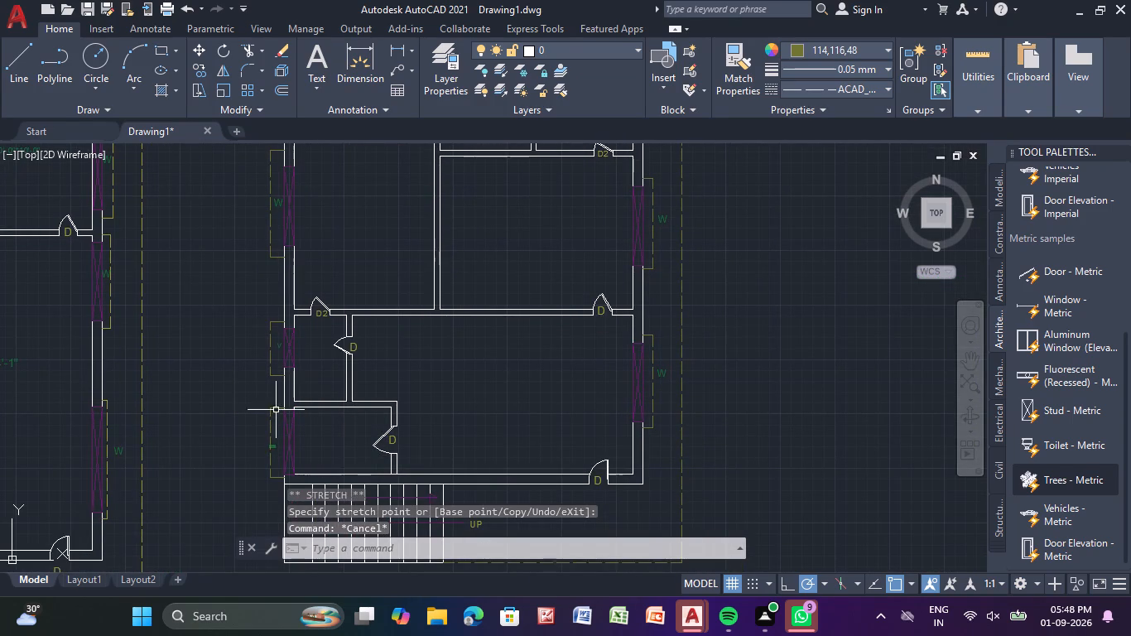
{"action": "middle_click_drag", "start_coordinate": [280, 433], "coordinate": [278, 372]}
{"action": "scroll", "coordinate": [272, 388], "scroll_direction": "up", "scroll_amount": 3}
{"action": "left_click", "coordinate": [262, 388]}
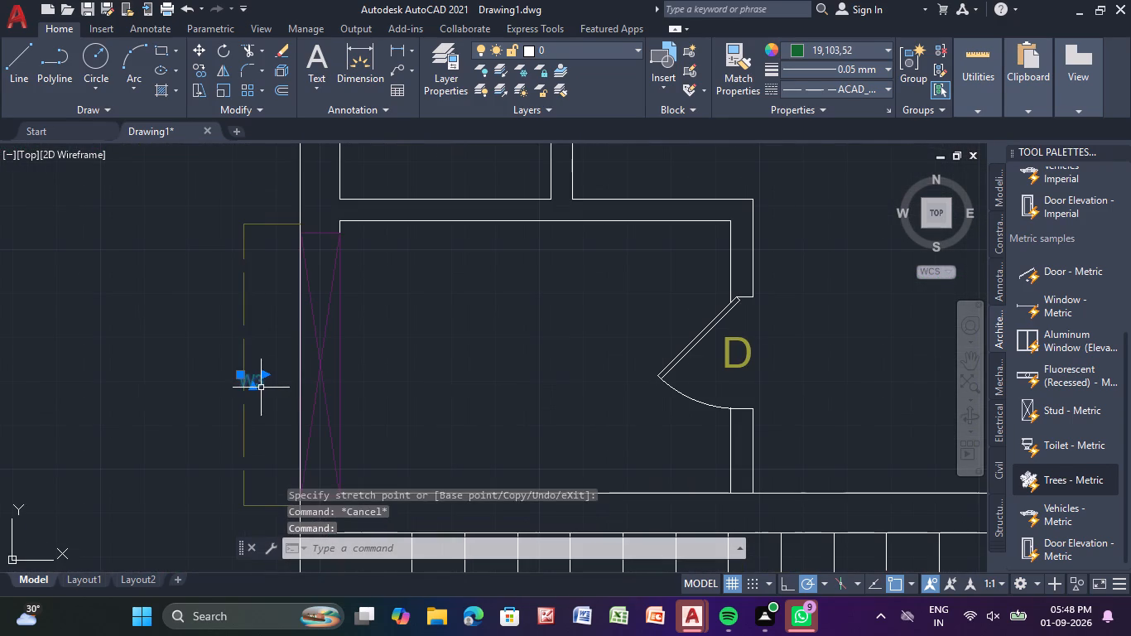
{"action": "left_click", "coordinate": [241, 373]}
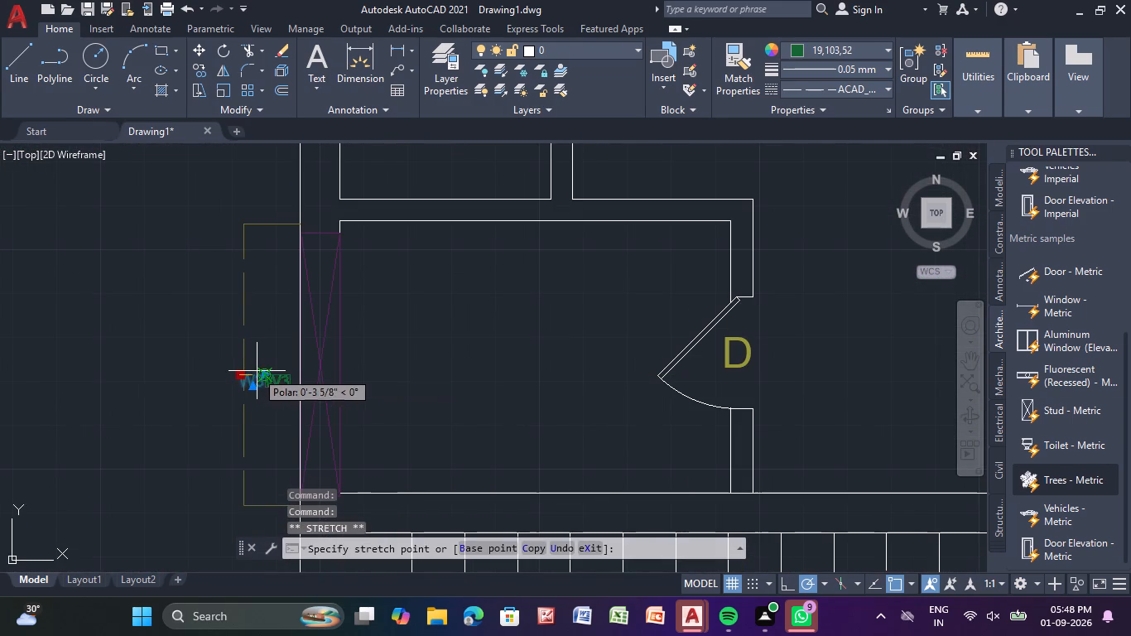
{"action": "left_click", "coordinate": [257, 371]}
{"action": "key", "text": "Escape"}
{"action": "scroll", "coordinate": [387, 371], "scroll_direction": "down", "scroll_amount": 3}
{"action": "middle_click_drag", "start_coordinate": [388, 370], "coordinate": [218, 334]}
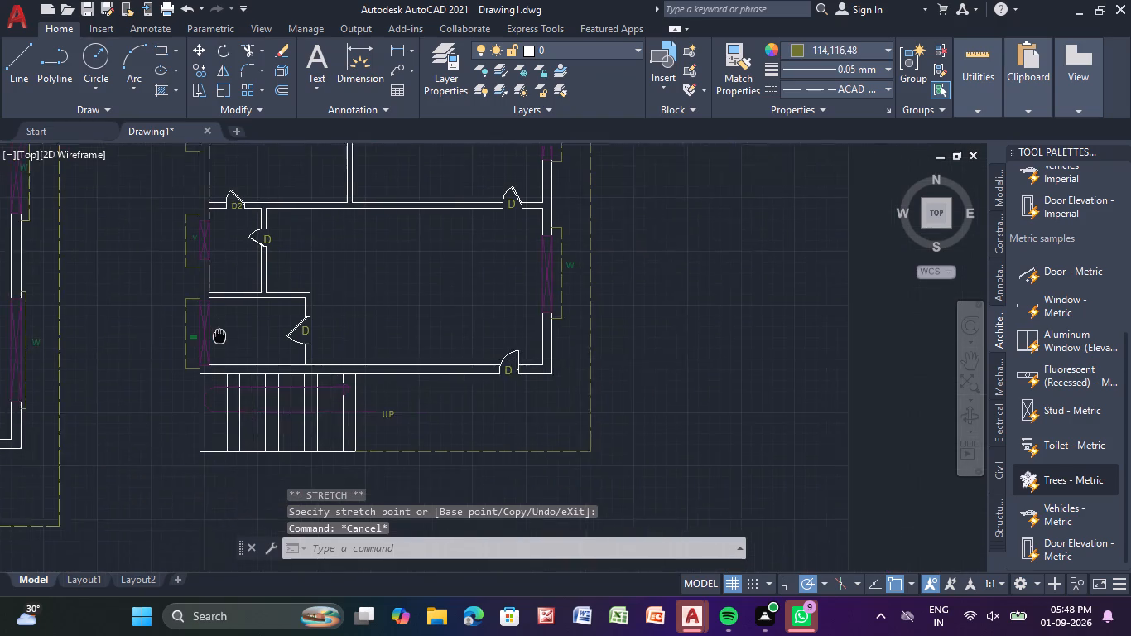
Move the V label of the top wall's ventilator nearest the W window upward, just clear of its dashed outline.
{"action": "middle_click_drag", "start_coordinate": [218, 334], "coordinate": [190, 323]}
{"action": "middle_click_drag", "start_coordinate": [387, 303], "coordinate": [339, 406]}
{"action": "middle_click_drag", "start_coordinate": [432, 305], "coordinate": [402, 446]}
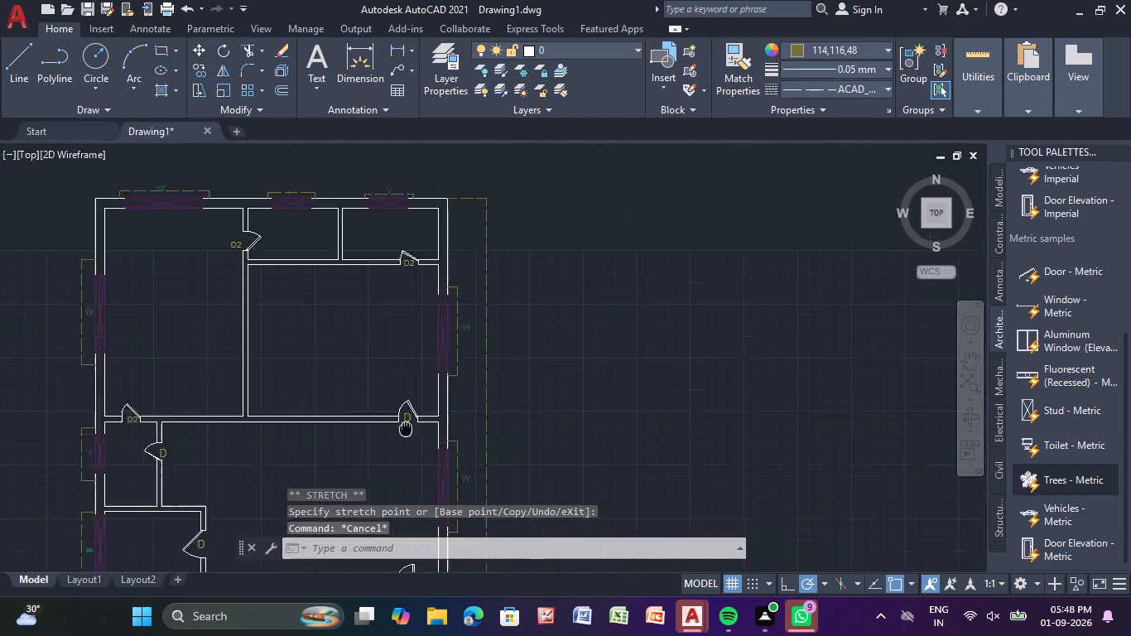
{"action": "middle_click_drag", "start_coordinate": [402, 446], "coordinate": [400, 535]}
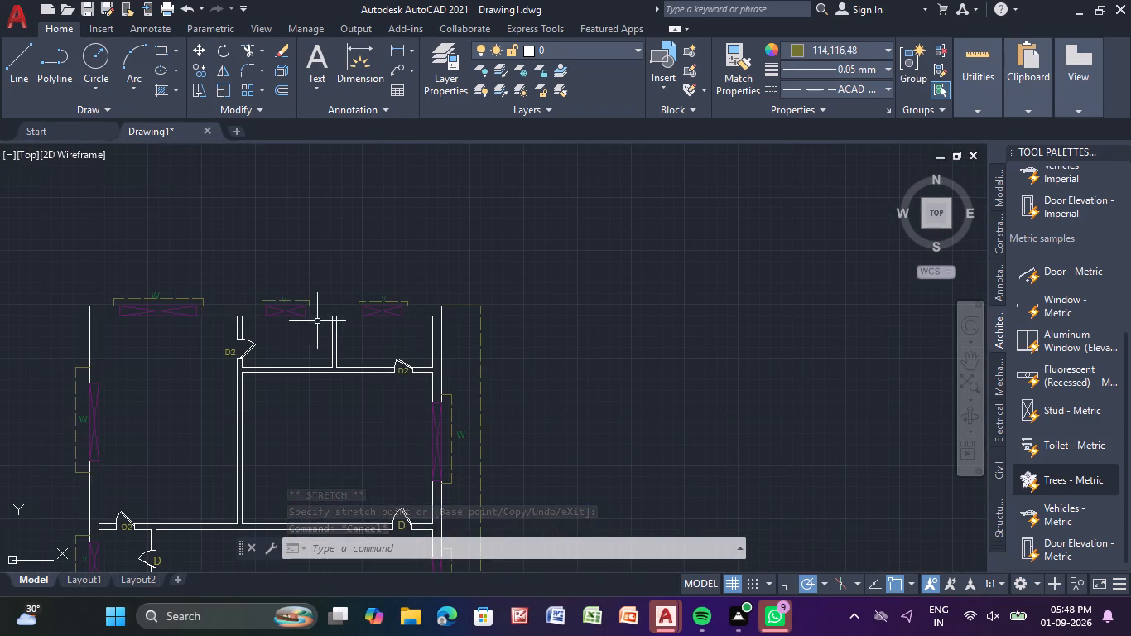
{"action": "scroll", "coordinate": [250, 299], "scroll_direction": "up", "scroll_amount": 4}
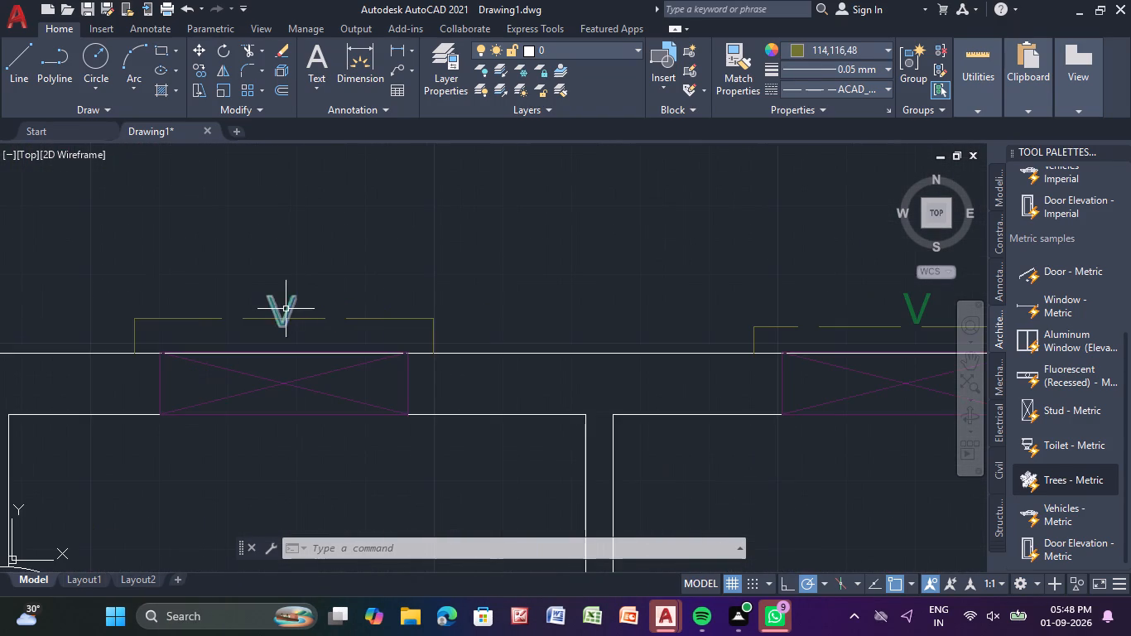
{"action": "left_click", "coordinate": [286, 309]}
{"action": "left_click", "coordinate": [268, 297]}
{"action": "left_click", "coordinate": [267, 280]}
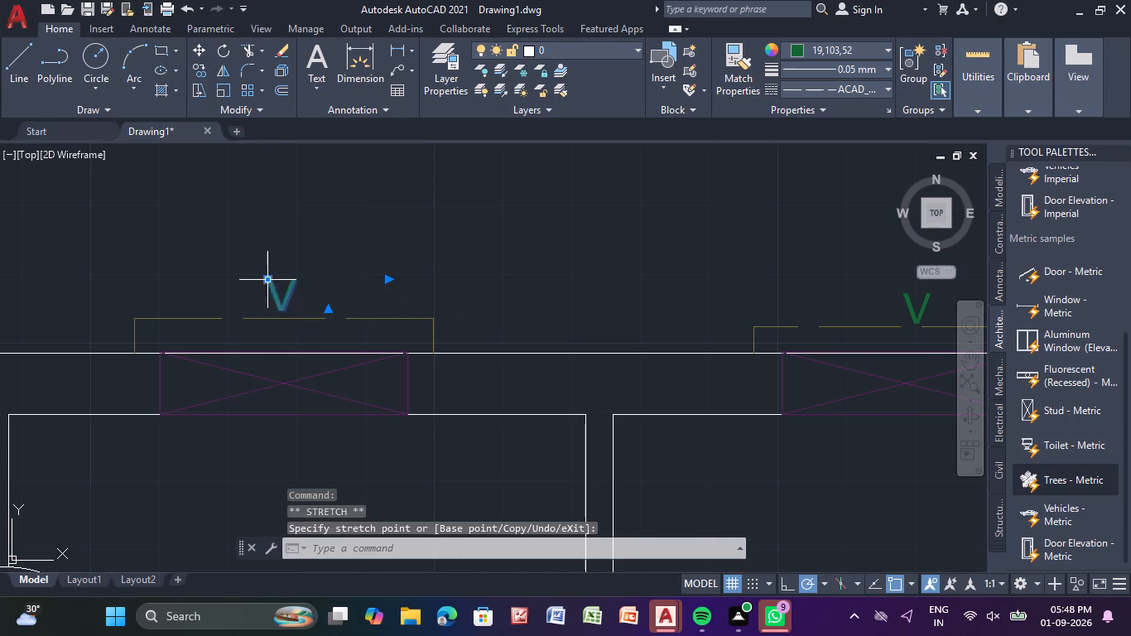
{"action": "key", "text": "Escape"}
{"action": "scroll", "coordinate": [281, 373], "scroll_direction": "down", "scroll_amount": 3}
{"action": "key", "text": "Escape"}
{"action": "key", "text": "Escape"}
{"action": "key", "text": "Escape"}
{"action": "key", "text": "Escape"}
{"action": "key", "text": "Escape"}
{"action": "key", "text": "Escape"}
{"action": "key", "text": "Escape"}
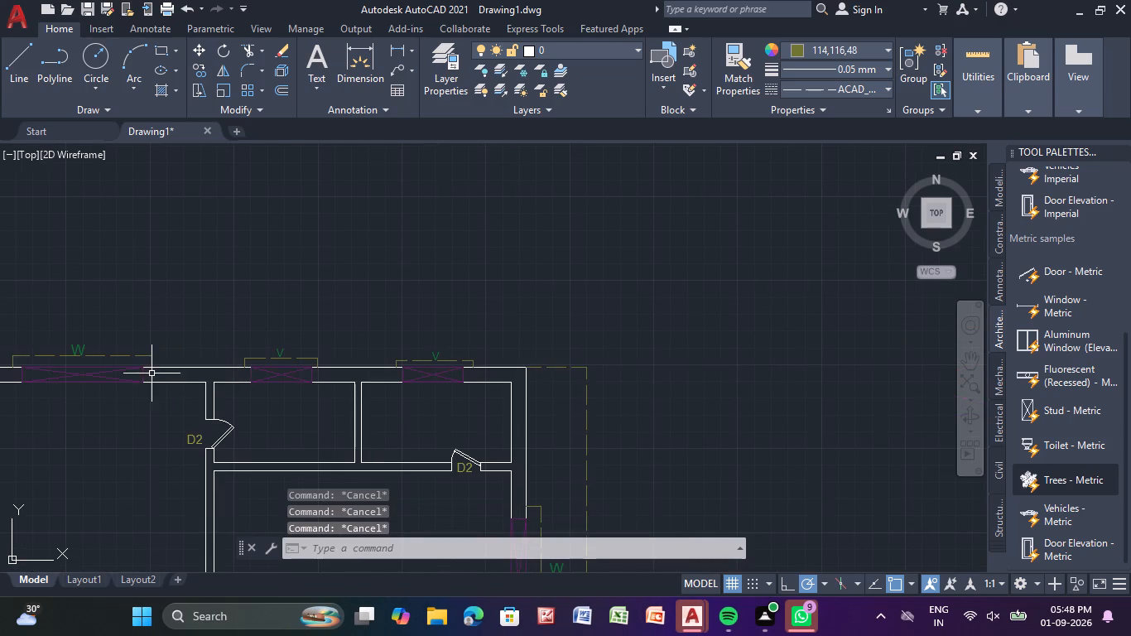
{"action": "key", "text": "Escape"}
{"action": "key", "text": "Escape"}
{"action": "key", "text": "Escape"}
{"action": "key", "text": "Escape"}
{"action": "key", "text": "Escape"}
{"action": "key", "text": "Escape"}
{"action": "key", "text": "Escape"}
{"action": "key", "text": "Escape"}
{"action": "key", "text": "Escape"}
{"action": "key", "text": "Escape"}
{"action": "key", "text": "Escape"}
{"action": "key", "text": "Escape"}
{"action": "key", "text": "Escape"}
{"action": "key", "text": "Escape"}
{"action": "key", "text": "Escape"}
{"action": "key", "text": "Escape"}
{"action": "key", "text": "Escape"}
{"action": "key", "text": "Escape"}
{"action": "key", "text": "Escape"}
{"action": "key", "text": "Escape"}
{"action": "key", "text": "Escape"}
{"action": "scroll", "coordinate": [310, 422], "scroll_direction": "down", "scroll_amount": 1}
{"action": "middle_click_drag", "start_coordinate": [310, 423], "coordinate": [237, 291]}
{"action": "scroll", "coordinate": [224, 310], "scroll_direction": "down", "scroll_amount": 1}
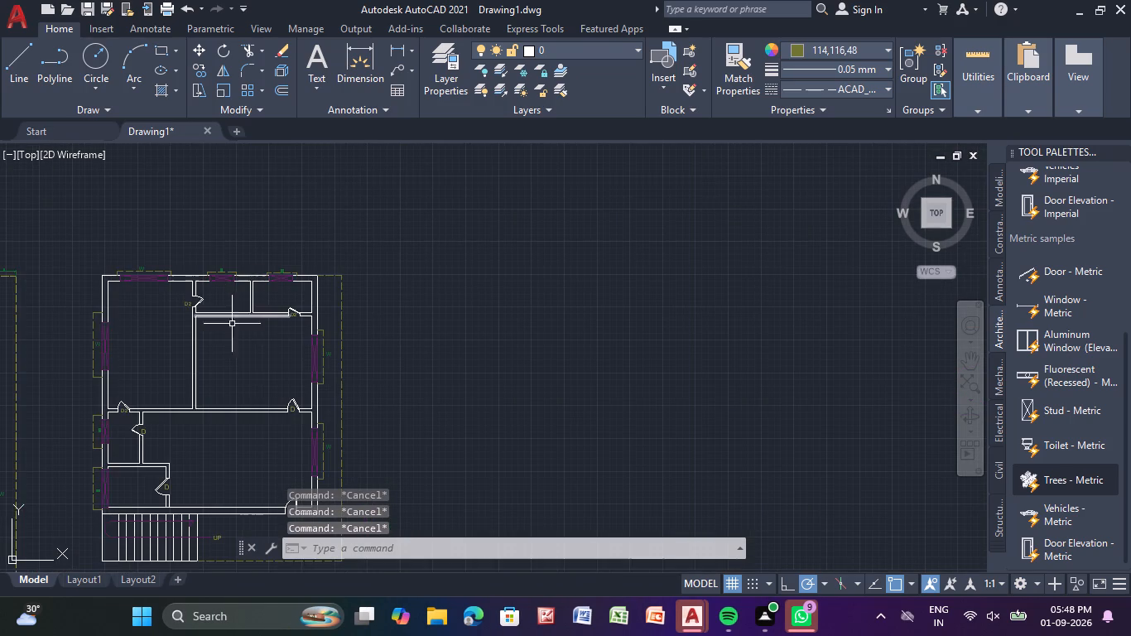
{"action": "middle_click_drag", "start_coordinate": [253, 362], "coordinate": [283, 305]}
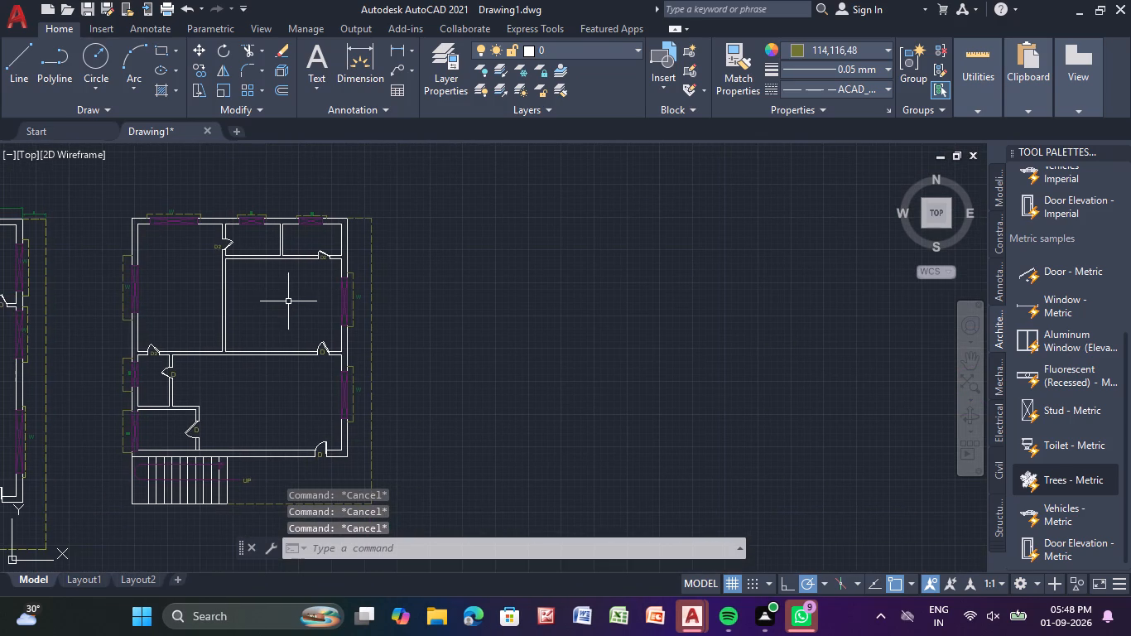
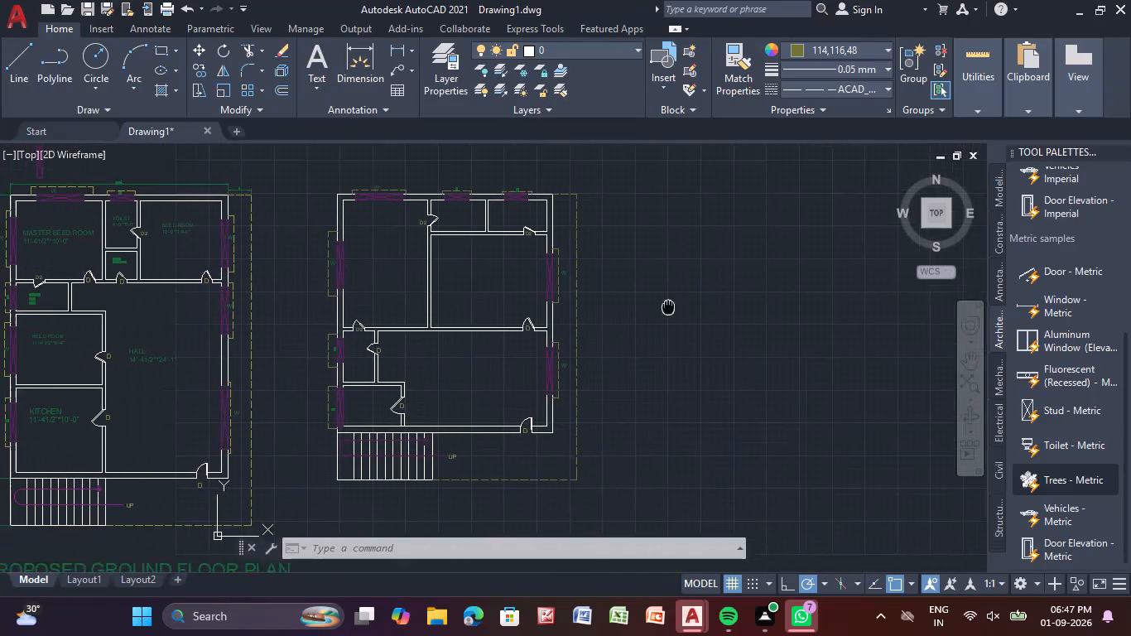
Set the current object colour to dark red 153,27,30 for the second floor plan's room labels.
{"action": "middle_click_drag", "start_coordinate": [471, 337], "coordinate": [557, 354]}
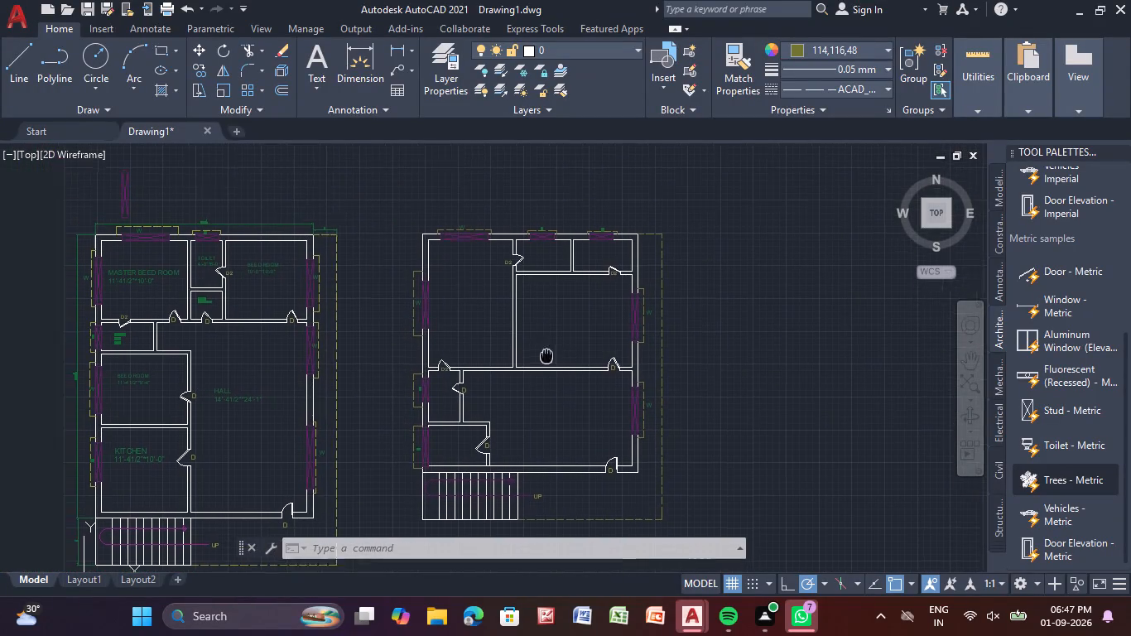
{"action": "middle_click_drag", "start_coordinate": [557, 354], "coordinate": [630, 350]}
{"action": "scroll", "coordinate": [606, 330], "scroll_direction": "up", "scroll_amount": 1}
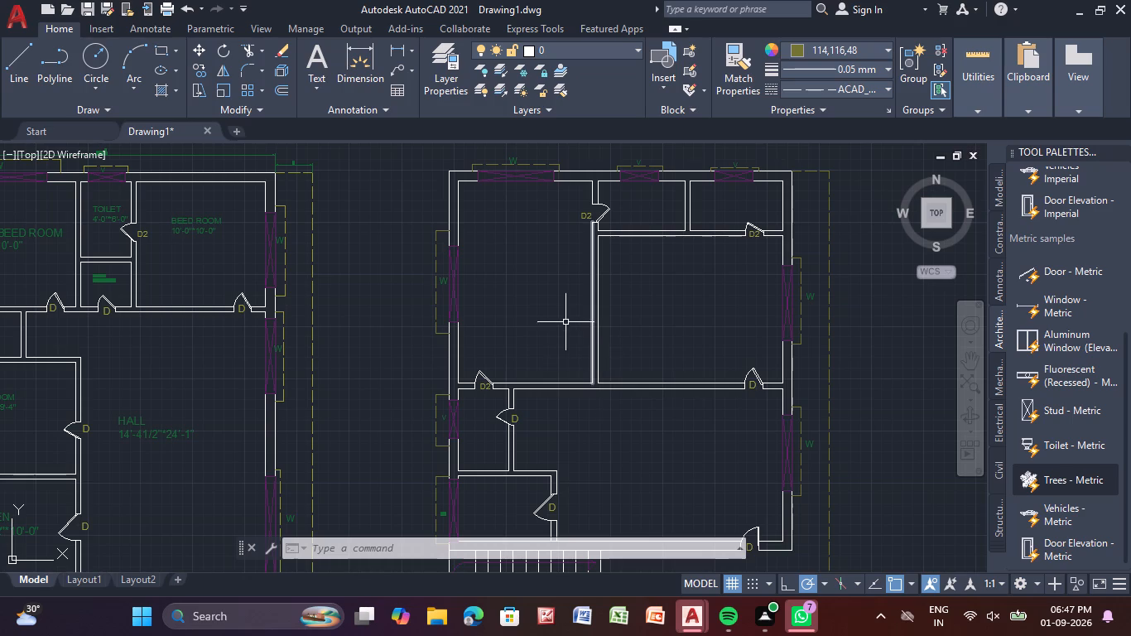
{"action": "middle_click_drag", "start_coordinate": [548, 290], "coordinate": [517, 370]}
{"action": "scroll", "coordinate": [508, 359], "scroll_direction": "up", "scroll_amount": 1}
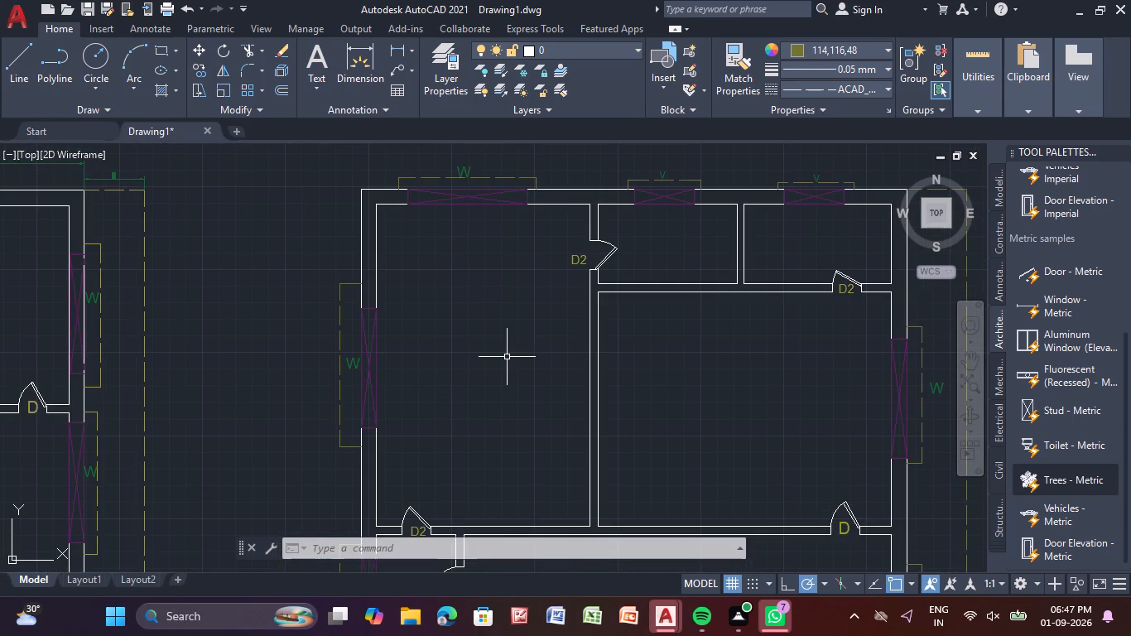
{"action": "scroll", "coordinate": [468, 373], "scroll_direction": "down", "scroll_amount": 3}
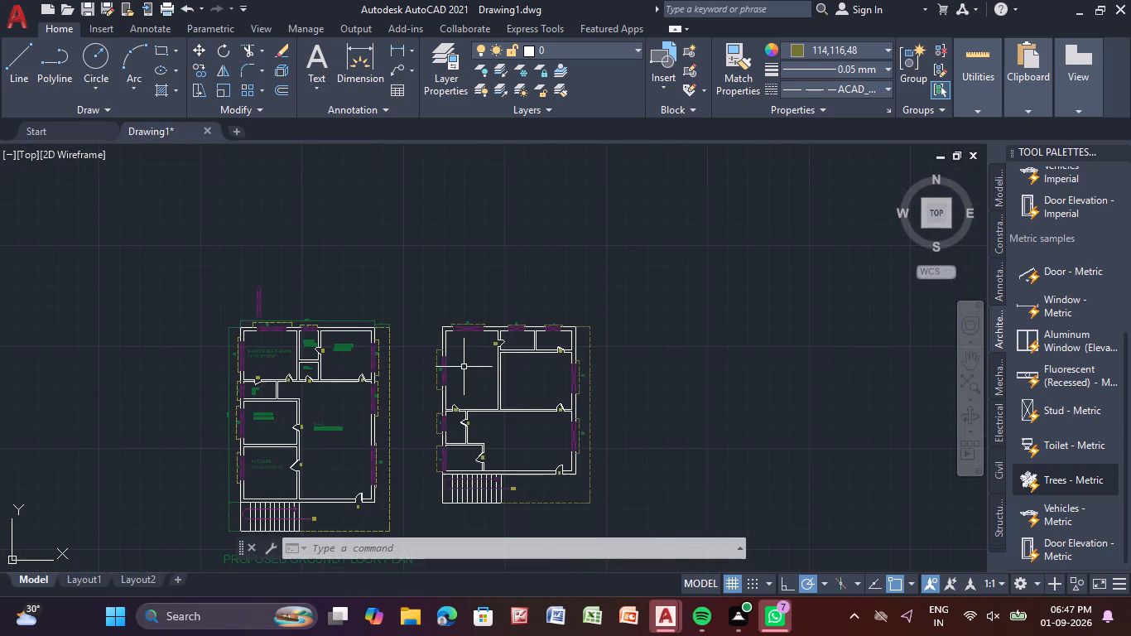
{"action": "middle_click_drag", "start_coordinate": [462, 365], "coordinate": [469, 291]}
{"action": "scroll", "coordinate": [372, 281], "scroll_direction": "up", "scroll_amount": 2}
{"action": "middle_click_drag", "start_coordinate": [359, 278], "coordinate": [393, 279]}
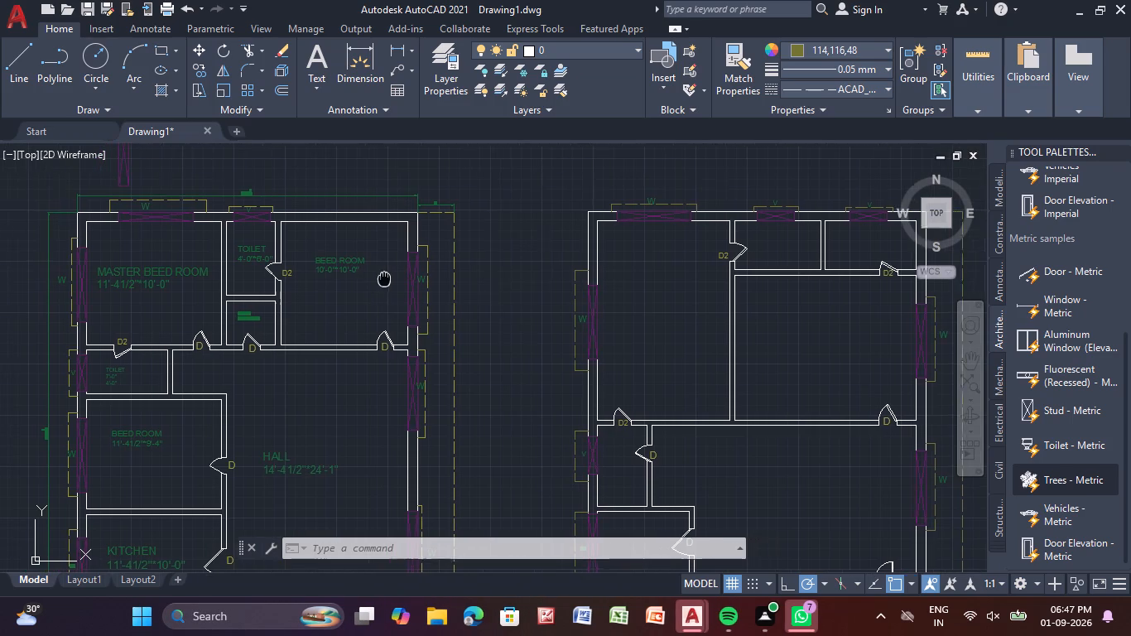
{"action": "middle_click_drag", "start_coordinate": [393, 279], "coordinate": [403, 279]}
{"action": "left_click", "coordinate": [834, 51]}
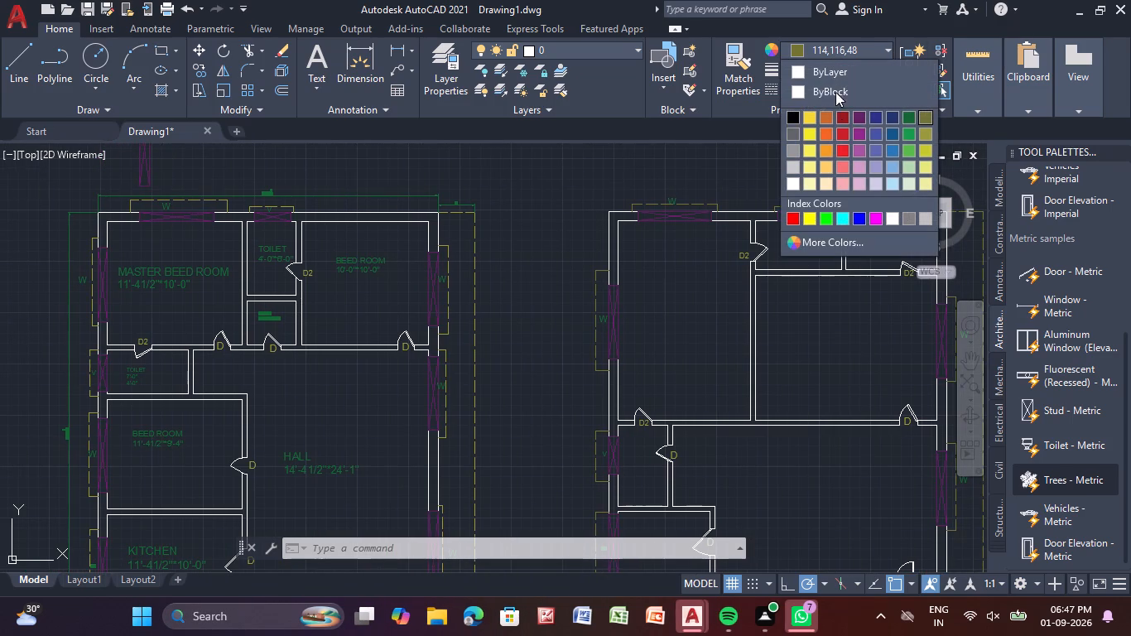
{"action": "left_click", "coordinate": [859, 111]}
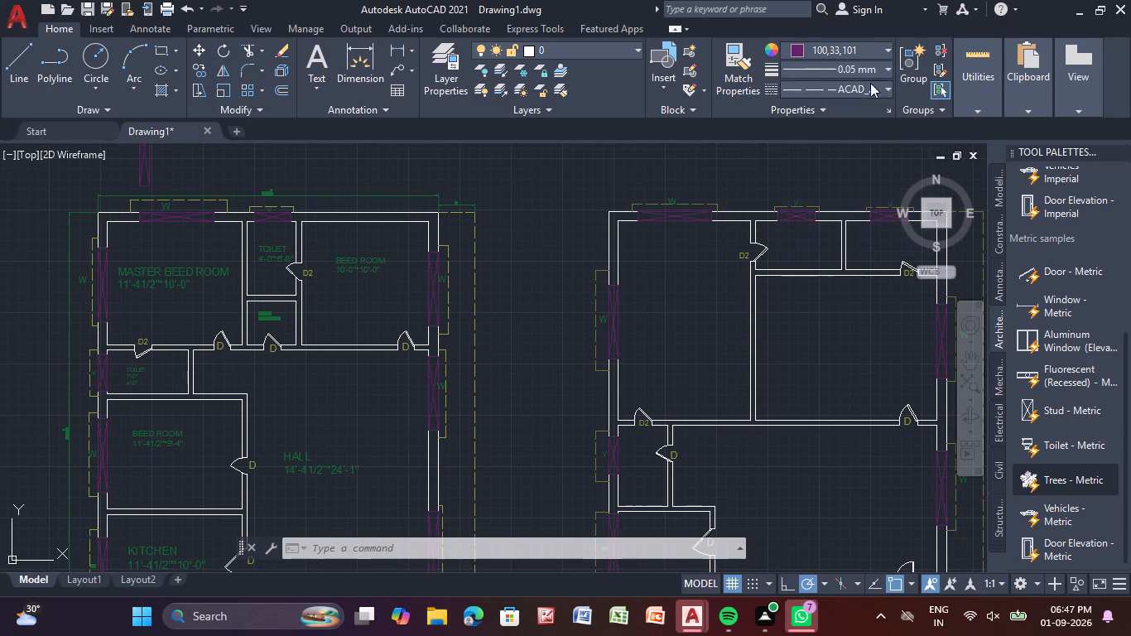
{"action": "left_click", "coordinate": [866, 40]}
{"action": "left_click", "coordinate": [853, 53]}
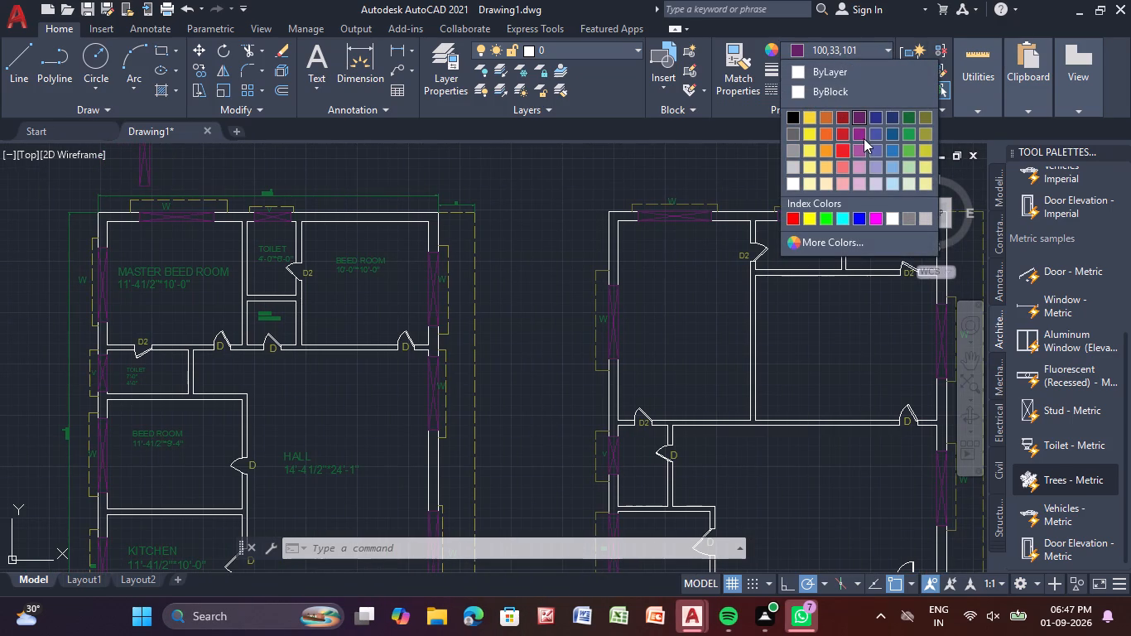
{"action": "left_click", "coordinate": [844, 120]}
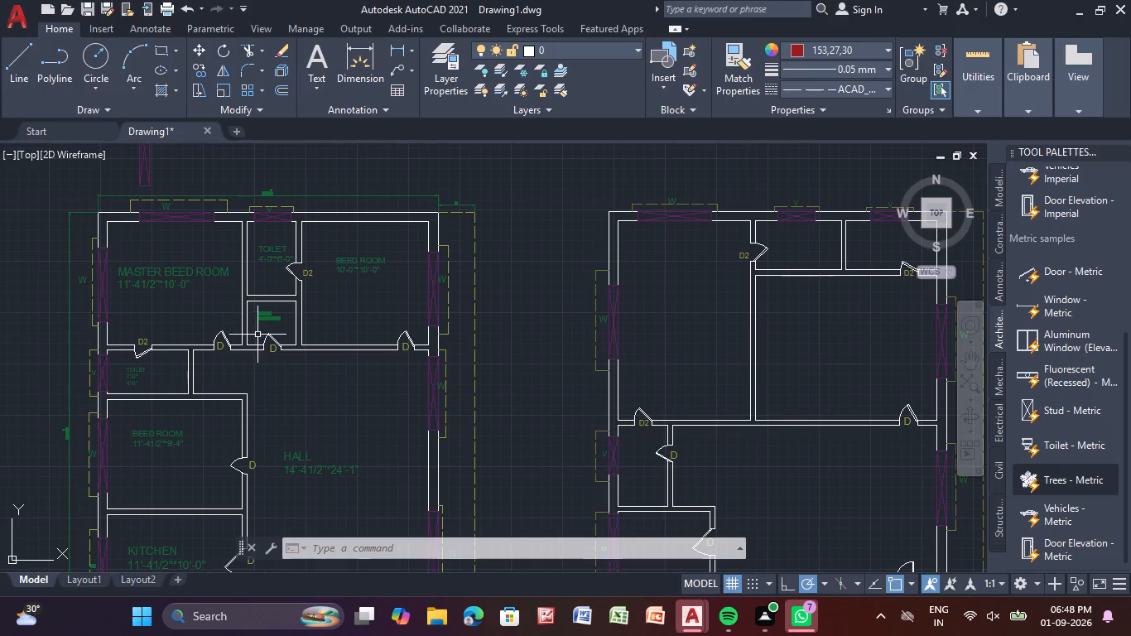
Add multiline text reading MASTER BEED ROOM in the second floor plan's upper-left room, below the top wall's W window.
{"action": "middle_click_drag", "start_coordinate": [715, 296], "coordinate": [509, 315]}
{"action": "scroll", "coordinate": [488, 307], "scroll_direction": "up", "scroll_amount": 1}
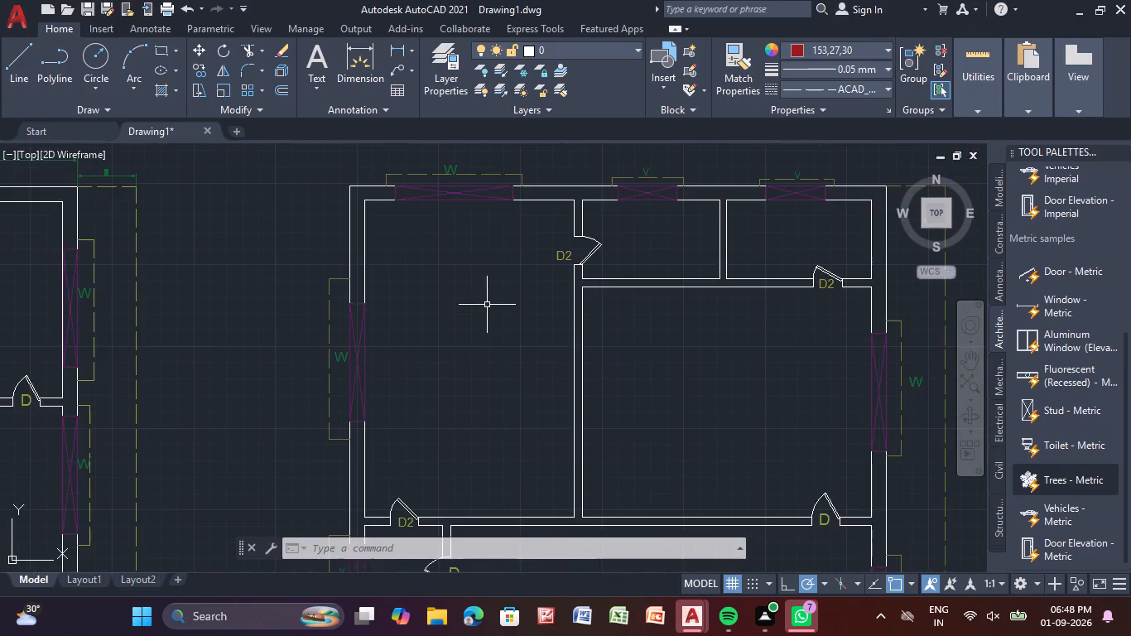
{"action": "middle_click_drag", "start_coordinate": [487, 304], "coordinate": [543, 401]}
{"action": "scroll", "coordinate": [520, 349], "scroll_direction": "up", "scroll_amount": 1}
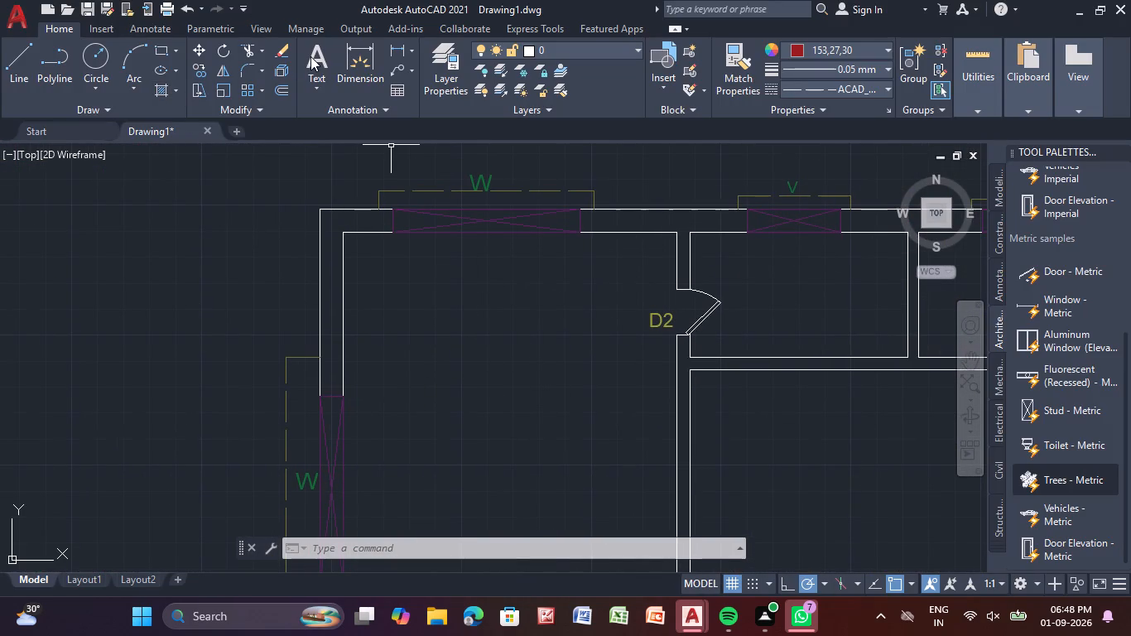
{"action": "left_click", "coordinate": [310, 55]}
{"action": "left_click", "coordinate": [375, 311]}
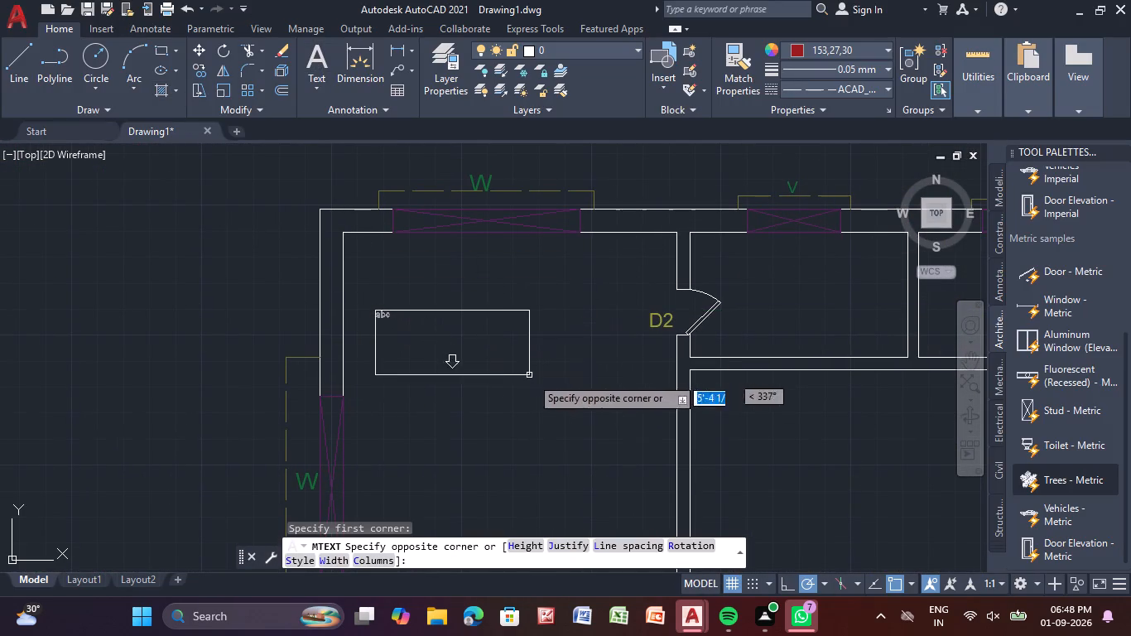
{"action": "left_click", "coordinate": [626, 499]}
{"action": "key", "text": "m"}
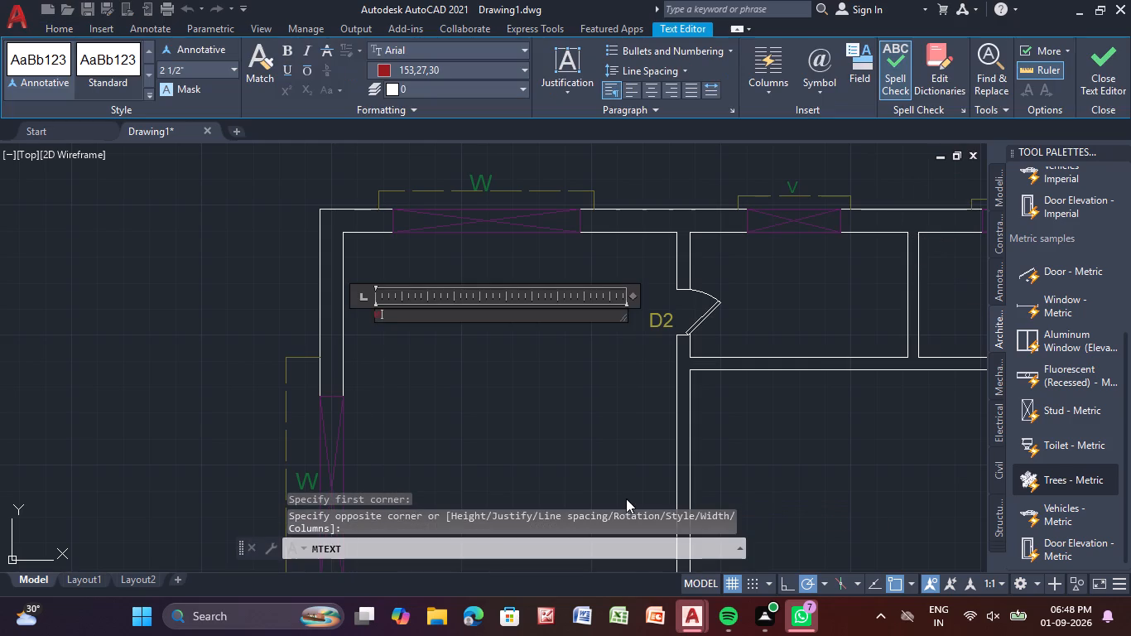
{"action": "key", "text": "a"}
{"action": "key", "text": "s"}
{"action": "key", "text": "t"}
{"action": "key", "text": "r"}
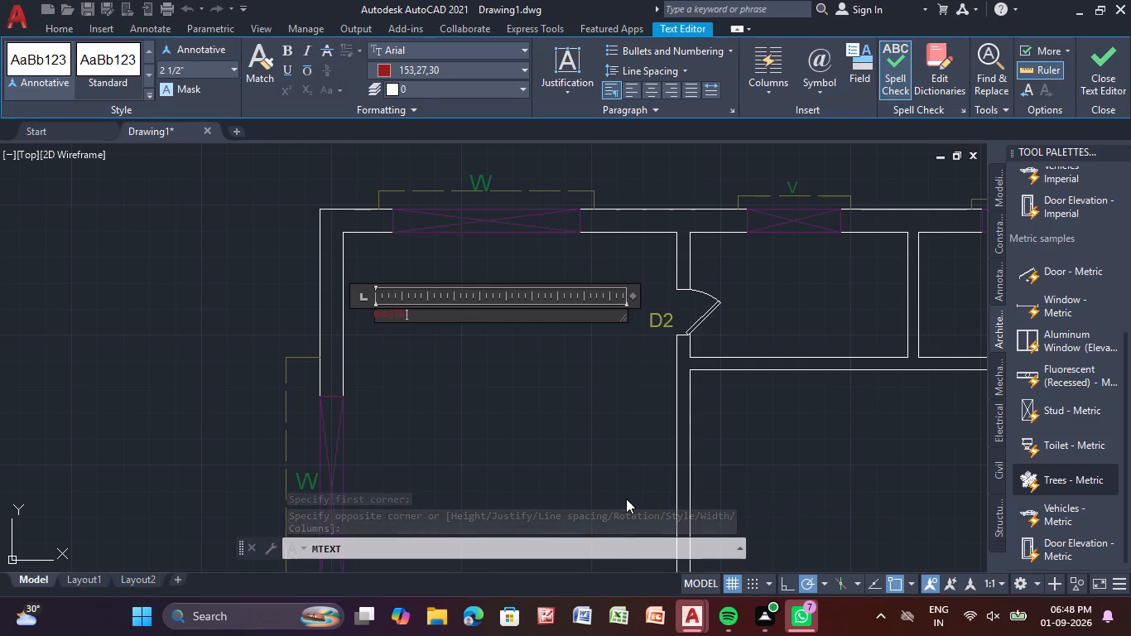
{"action": "key", "text": "BackSpace"}
{"action": "type", "text": "ER BEED R"}
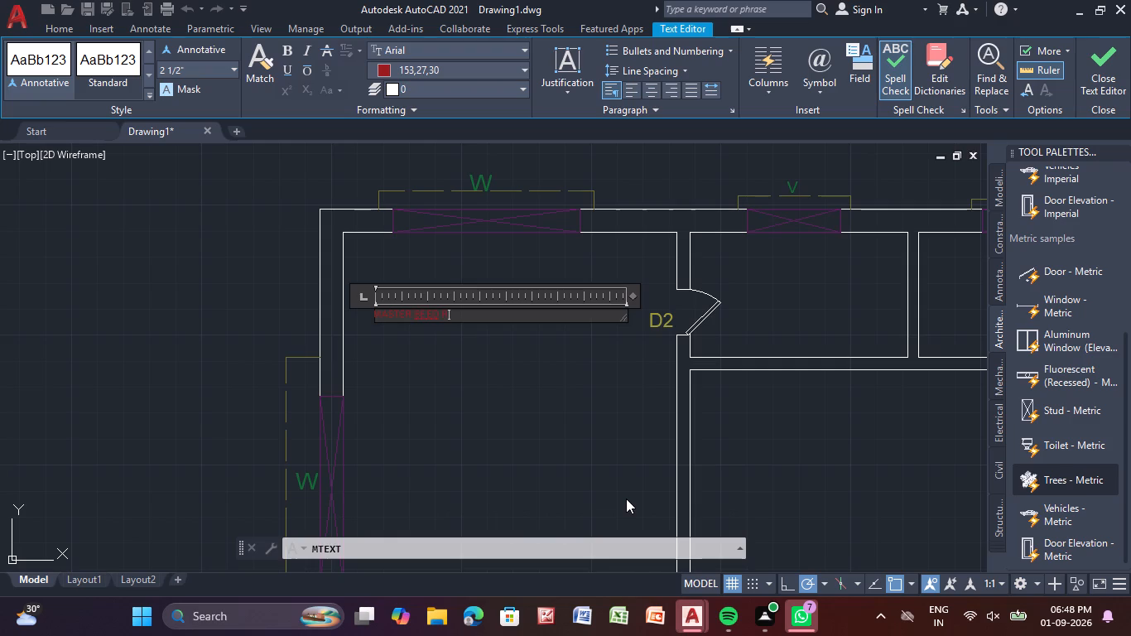
{"action": "type", "text": "OOM"}
{"action": "key", "text": "Return"}
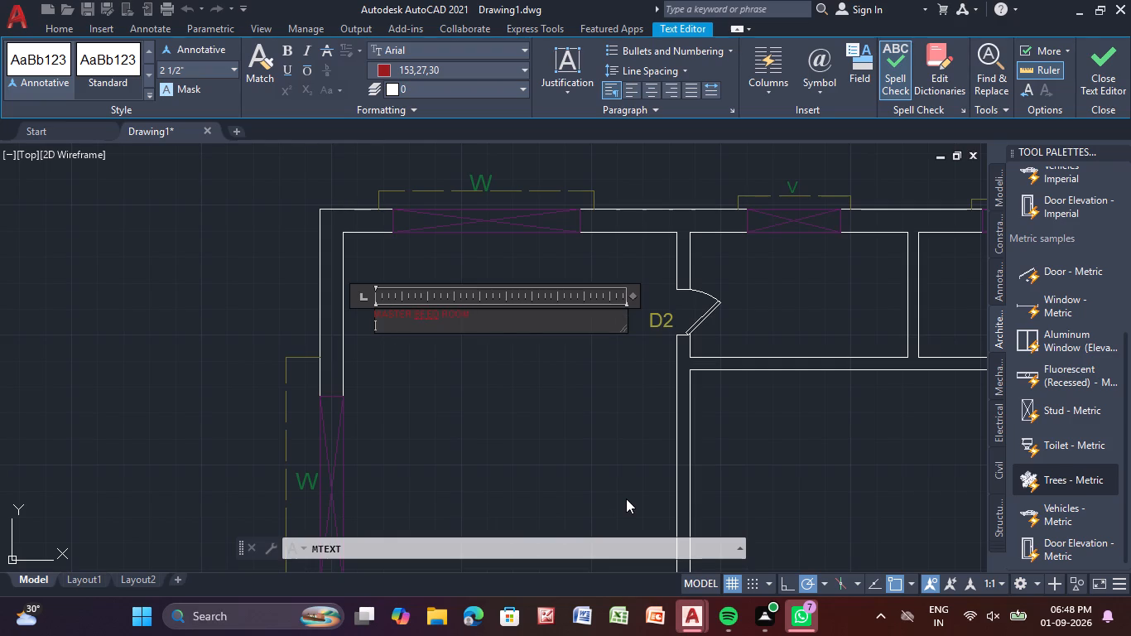
Add the room size 11'-11/2"*16'-7" as a second line under MASTER BEED ROOM and finish the label.
{"action": "type", "text": "11"}
{"action": "key", "text": "apostrophe"}
{"action": "type", "text": "-1"}
{"action": "key", "text": "1"}
{"action": "type", "text": "/2"}
{"action": "key", "text": "shift+quotedbl"}
{"action": "key", "text": "shift+asterisk"}
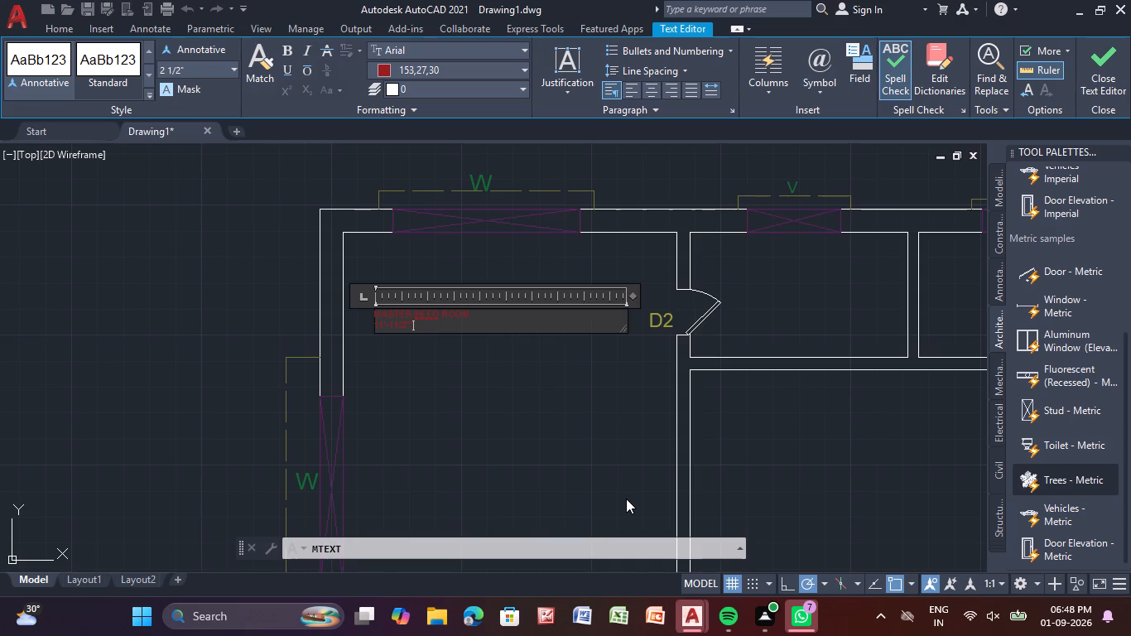
{"action": "key", "text": "1"}
{"action": "key", "text": "6"}
{"action": "type", "text": "'-7"}
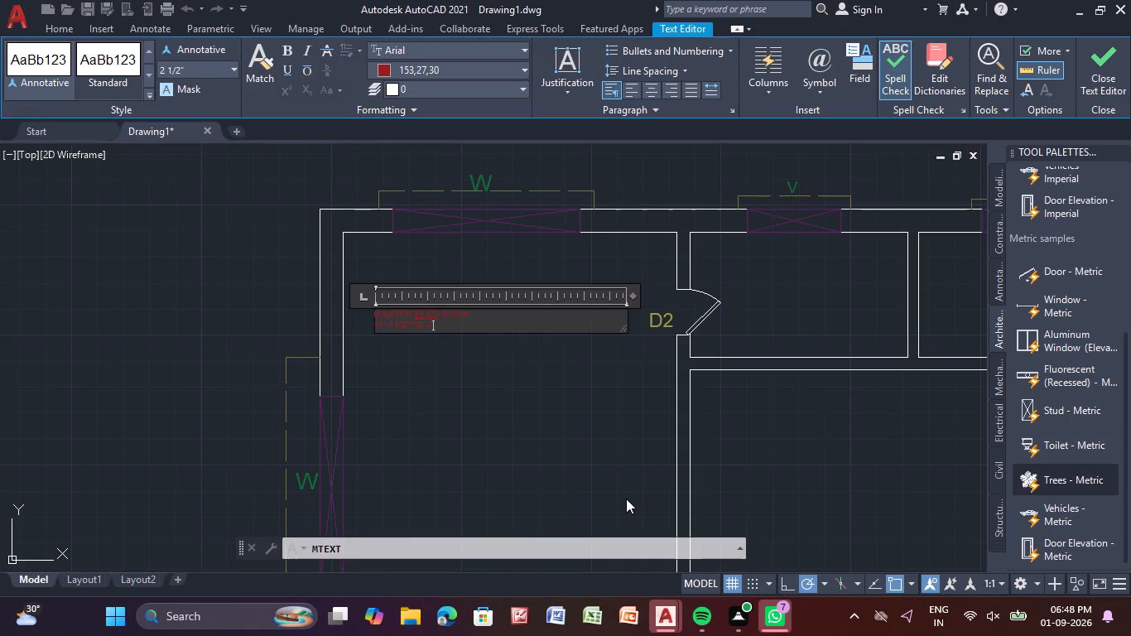
{"action": "key", "text": "shift+quotedbl"}
{"action": "key", "text": "Return"}
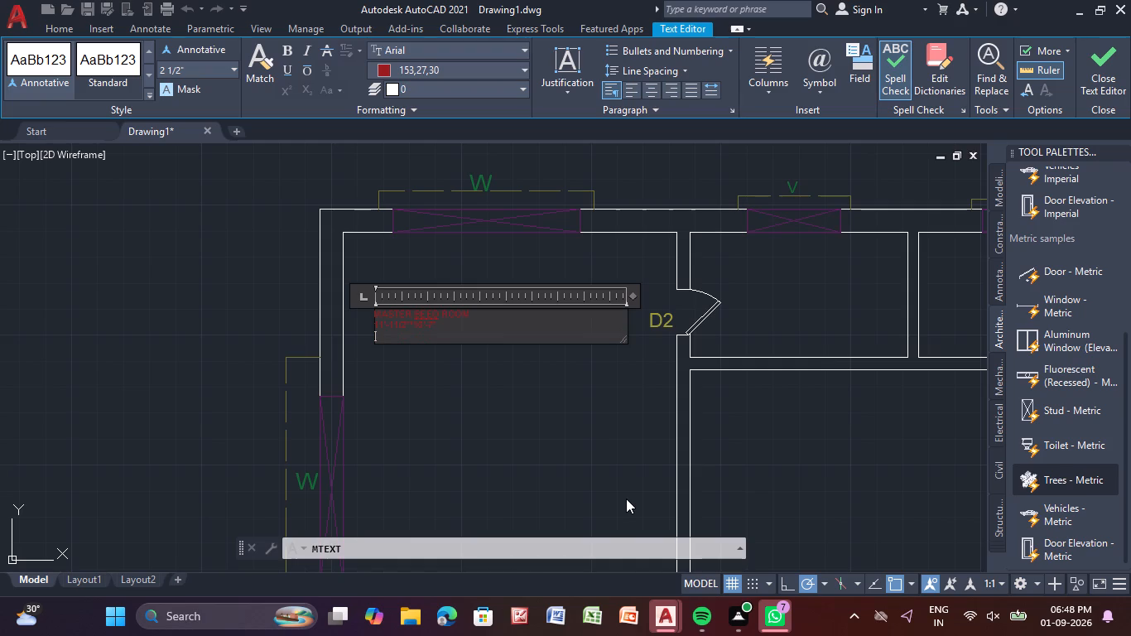
{"action": "right_click", "coordinate": [626, 499]}
{"action": "left_click", "coordinate": [565, 494]}
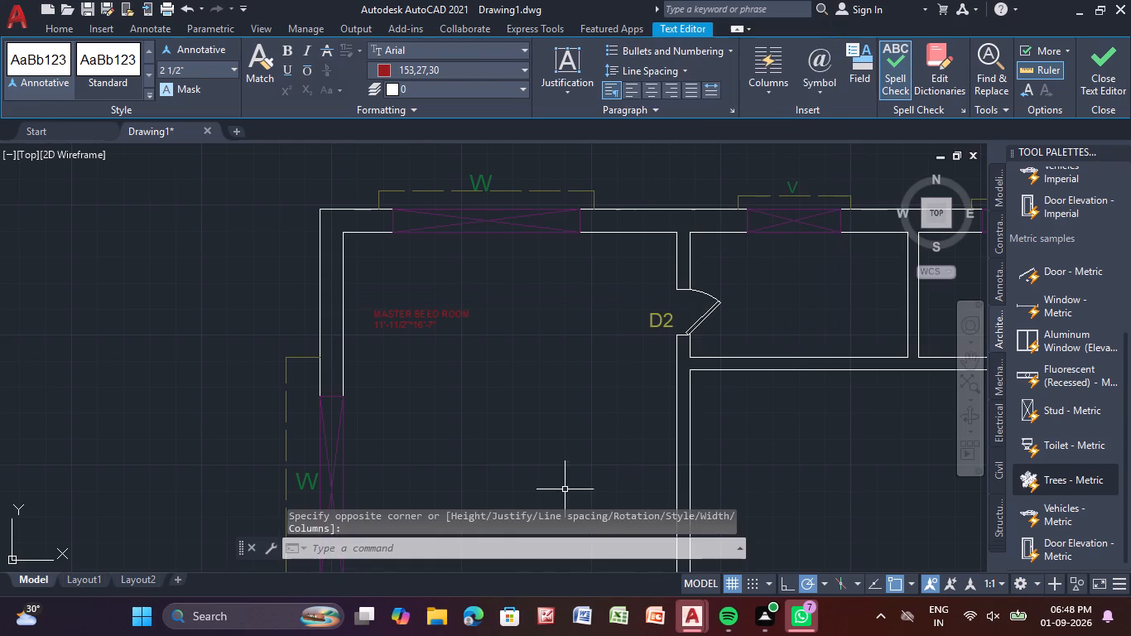
Add the size label 7'-0"*4'-0" in the small room directly right of the master bedroom, below its ventilator.
{"action": "left_click", "coordinate": [319, 60]}
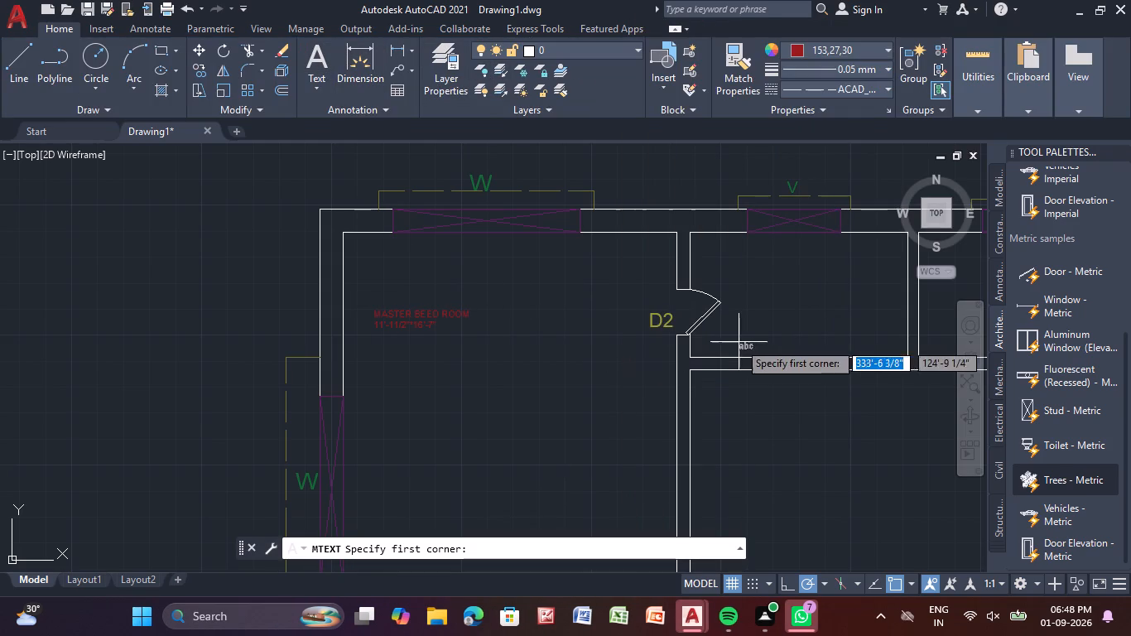
{"action": "left_click", "coordinate": [751, 274]}
{"action": "left_click", "coordinate": [867, 314]}
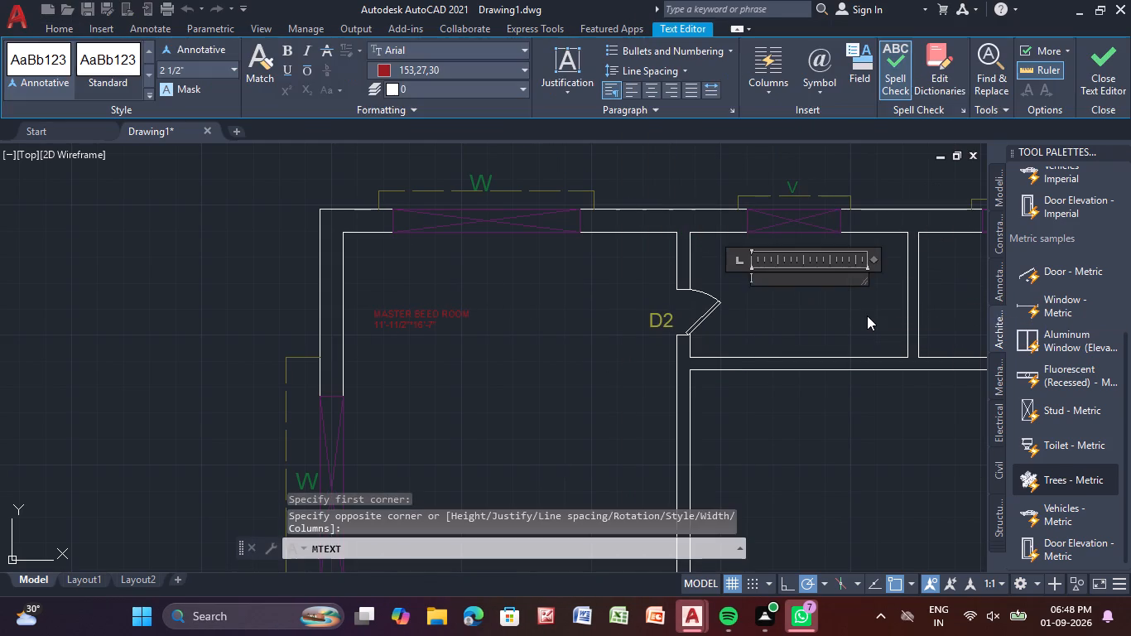
{"action": "type", "text": "7'"}
{"action": "type", "text": "-0\""}
{"action": "key", "text": "shift+asterisk"}
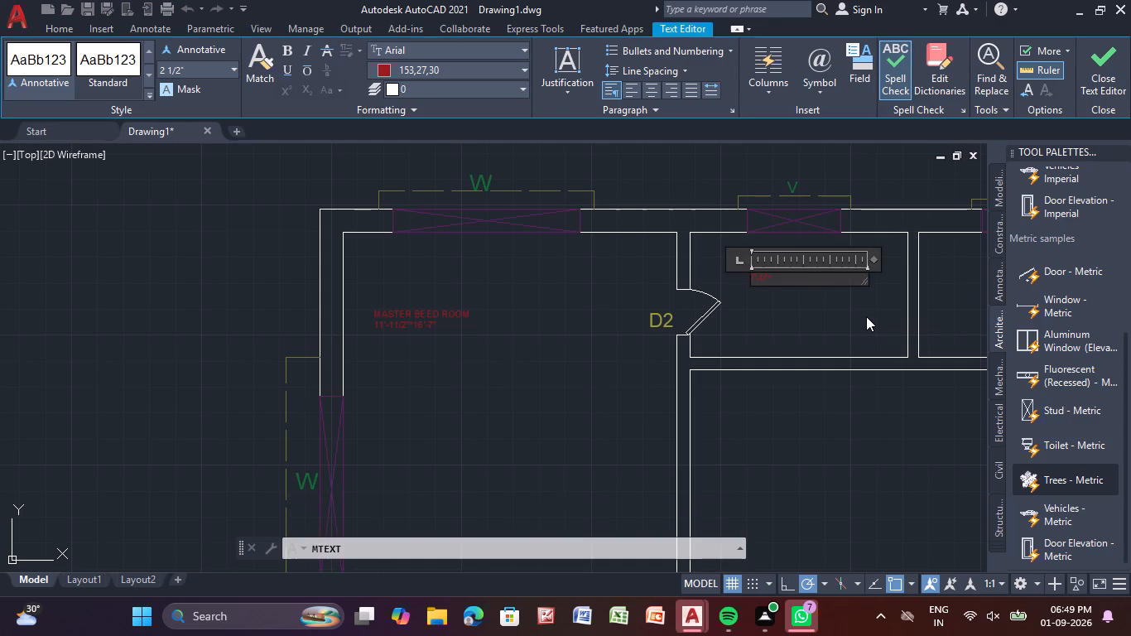
{"action": "type", "text": "4'-0"}
{"action": "key", "text": "shift+quotedbl"}
{"action": "key", "text": "Return"}
{"action": "right_click", "coordinate": [866, 316]}
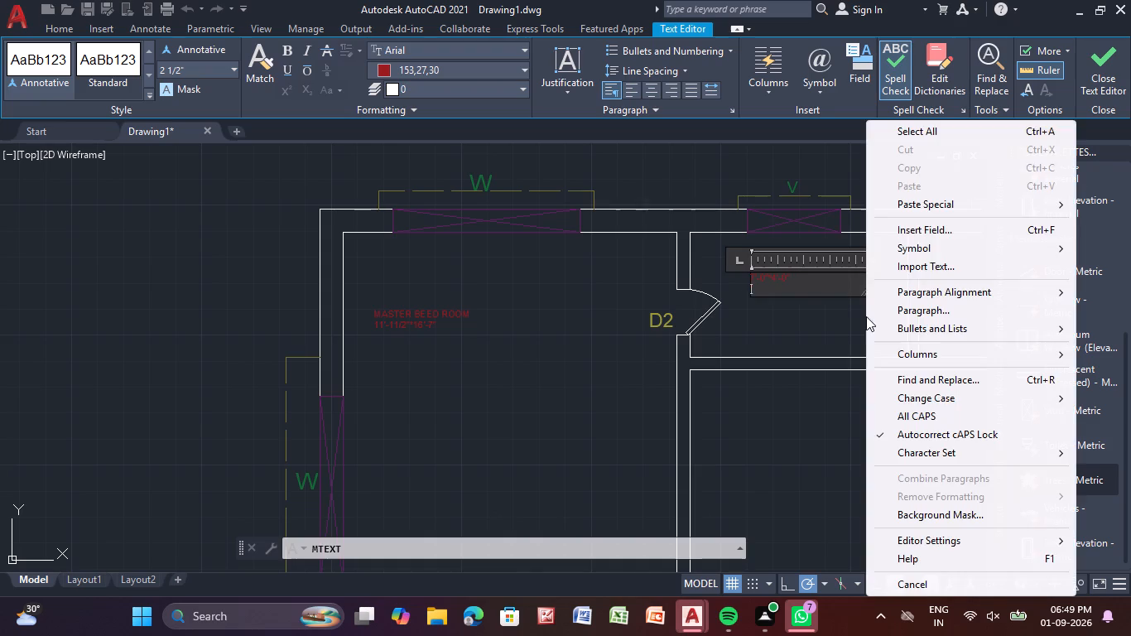
{"action": "left_click", "coordinate": [816, 407]}
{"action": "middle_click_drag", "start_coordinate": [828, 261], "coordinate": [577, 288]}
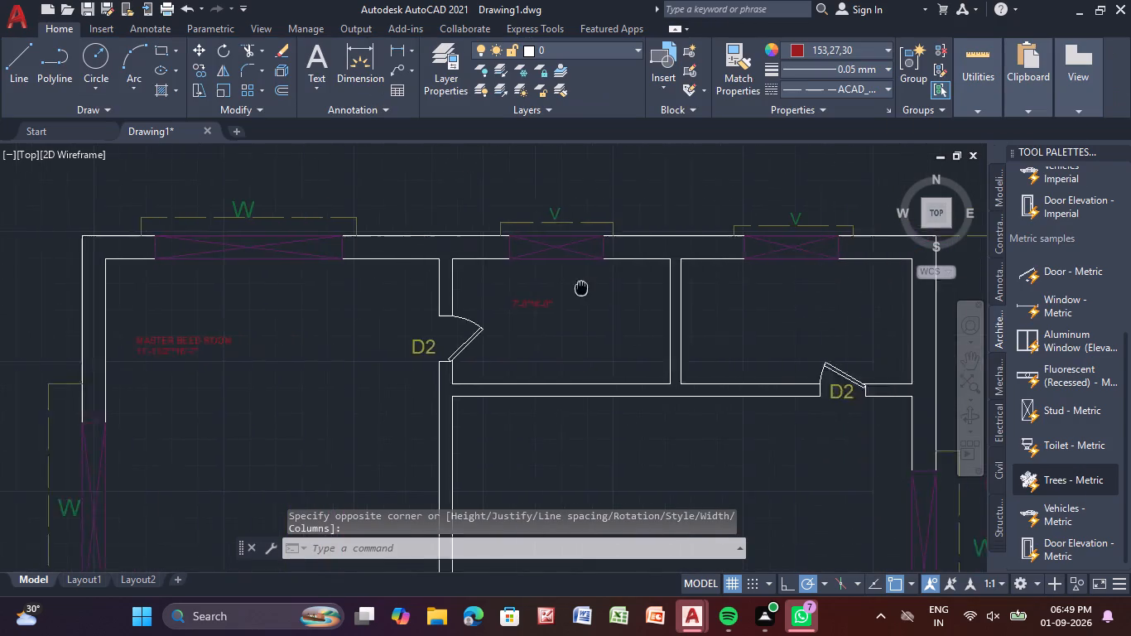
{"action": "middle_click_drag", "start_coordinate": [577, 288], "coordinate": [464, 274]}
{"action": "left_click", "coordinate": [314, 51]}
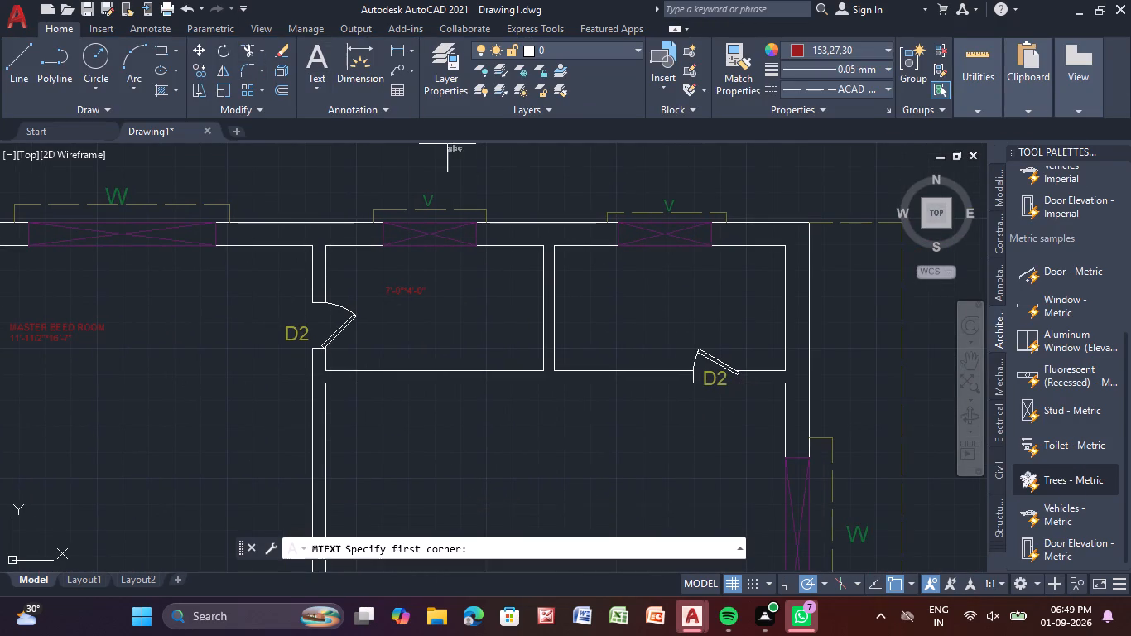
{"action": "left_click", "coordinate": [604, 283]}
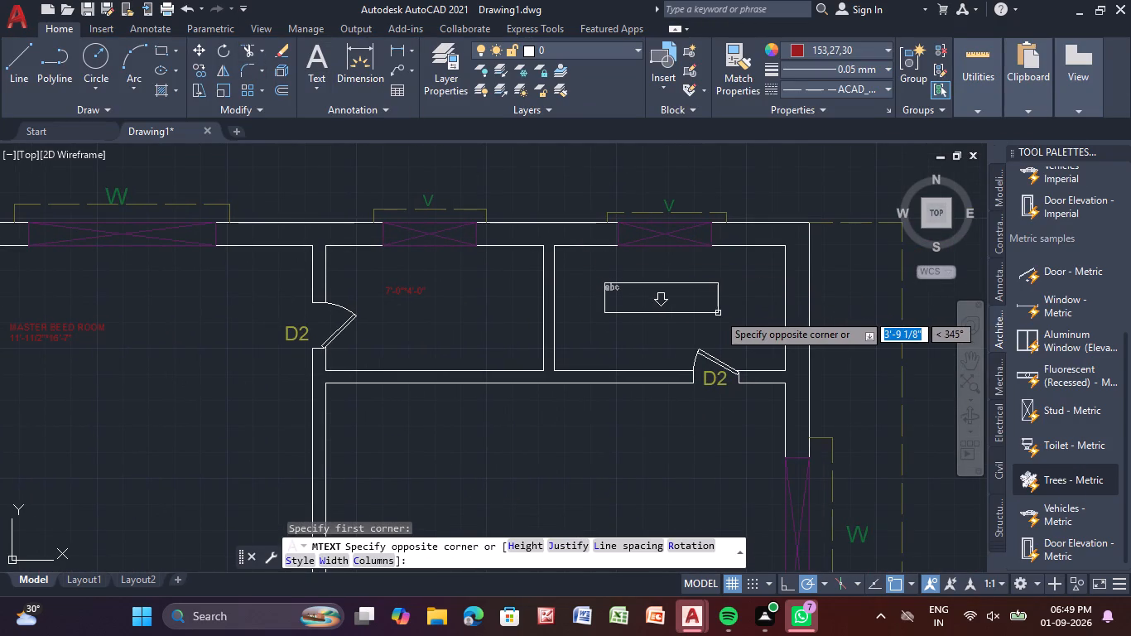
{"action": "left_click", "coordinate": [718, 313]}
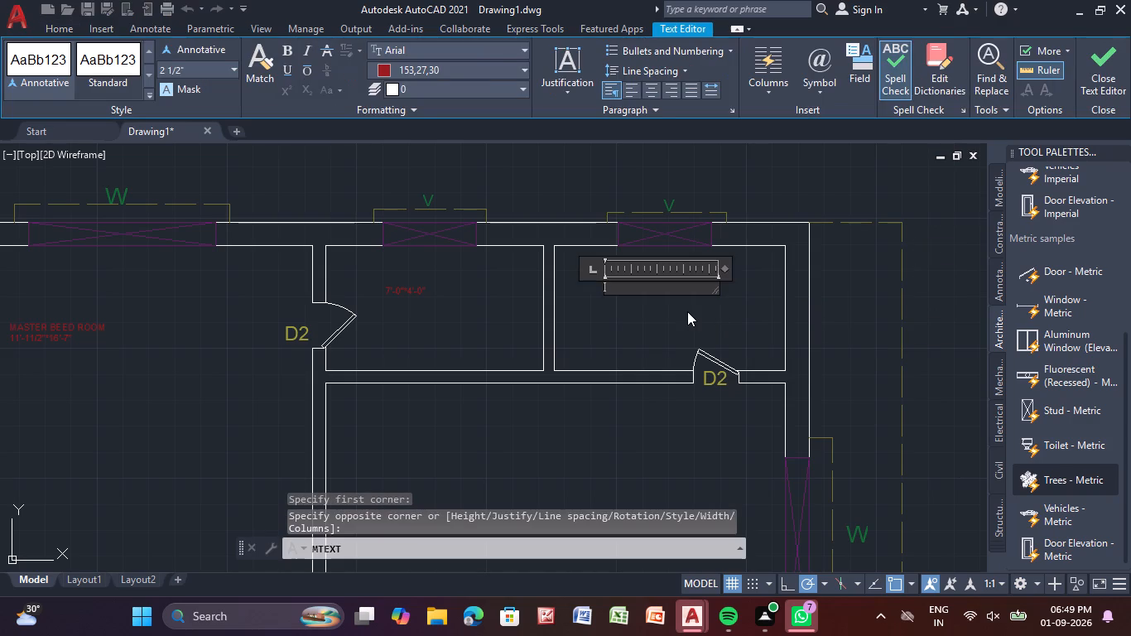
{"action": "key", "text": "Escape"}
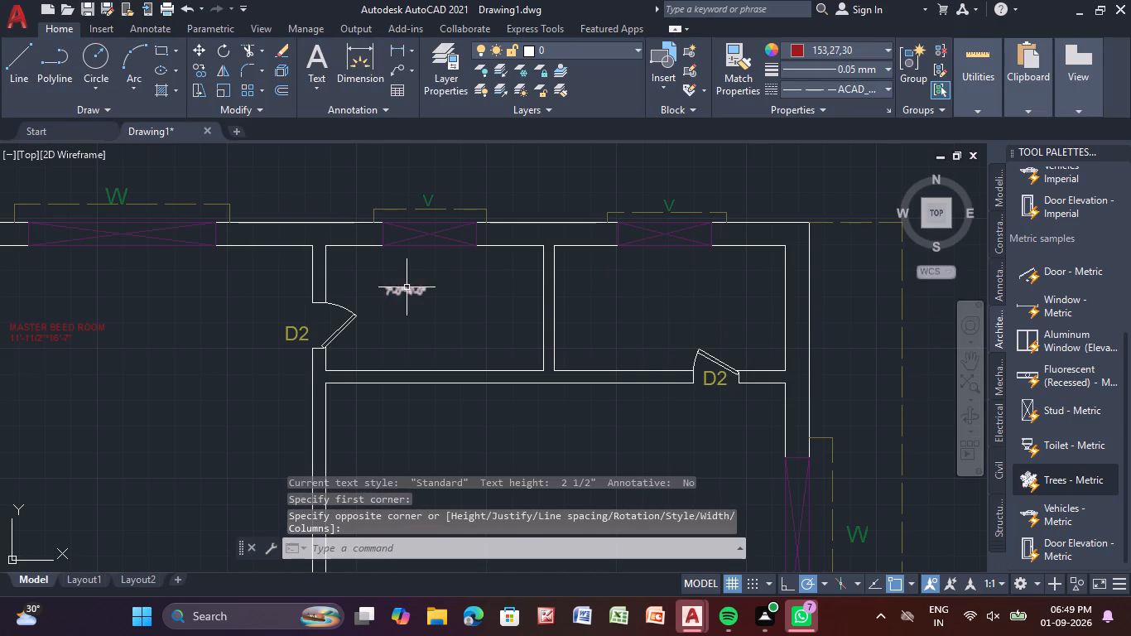
Copy the 7'-0"*4'-0" size label into the adjacent small room at the plan's upper-right corner, below its ventilator.
{"action": "left_click", "coordinate": [405, 289]}
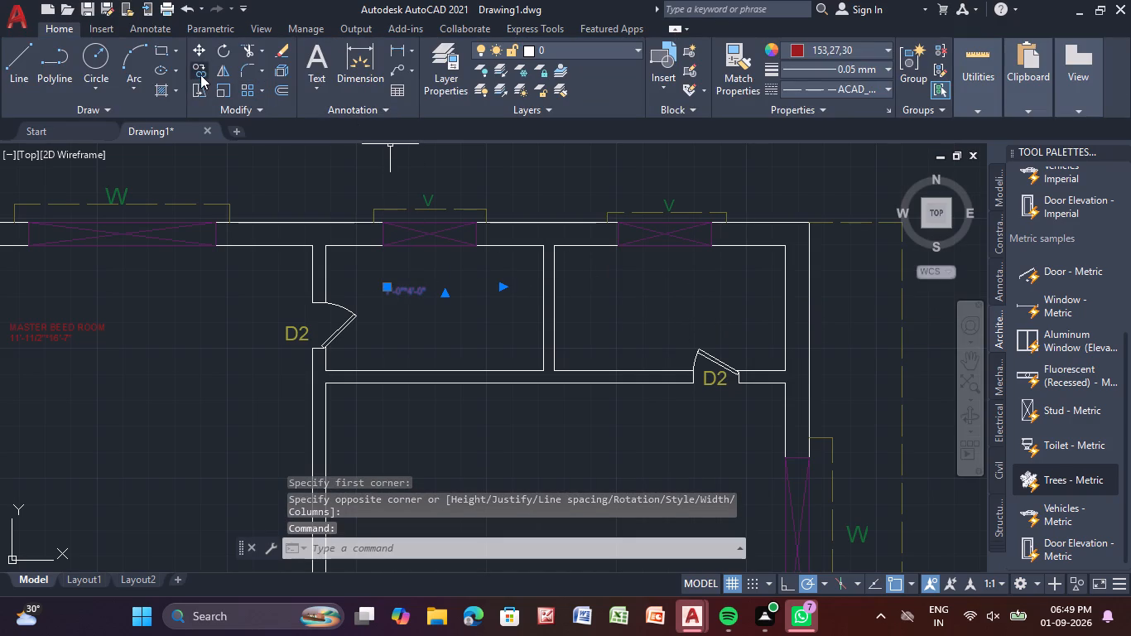
{"action": "left_click", "coordinate": [200, 61]}
{"action": "left_click", "coordinate": [198, 71]}
{"action": "left_click_drag", "start_coordinate": [198, 70], "coordinate": [238, 234]}
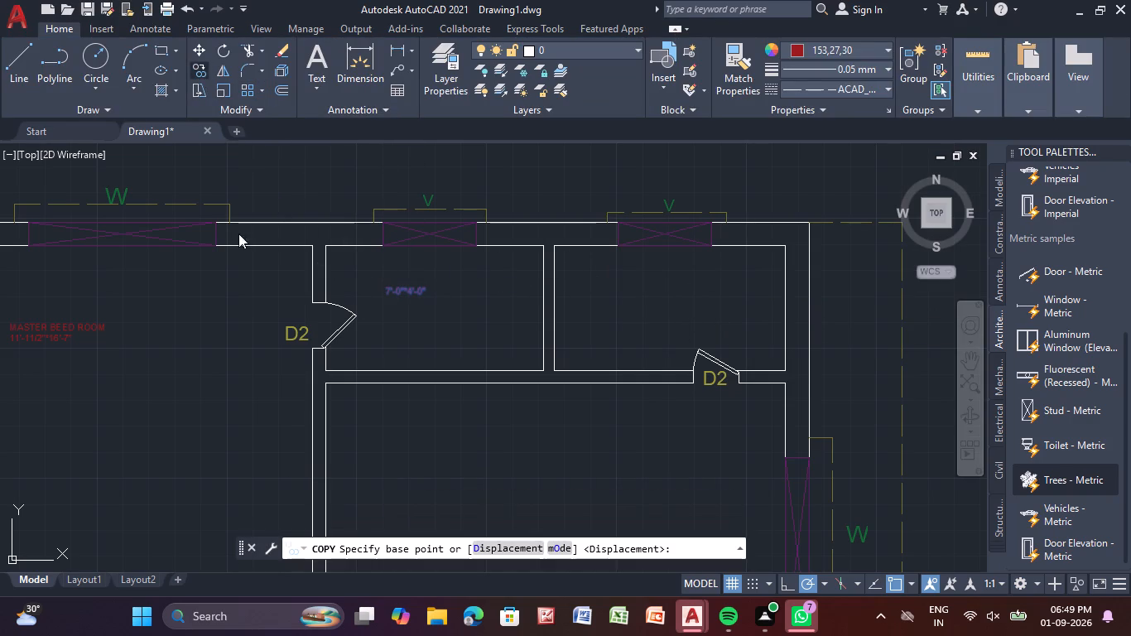
{"action": "left_click_drag", "start_coordinate": [238, 234], "coordinate": [301, 381]}
{"action": "left_click", "coordinate": [392, 291]}
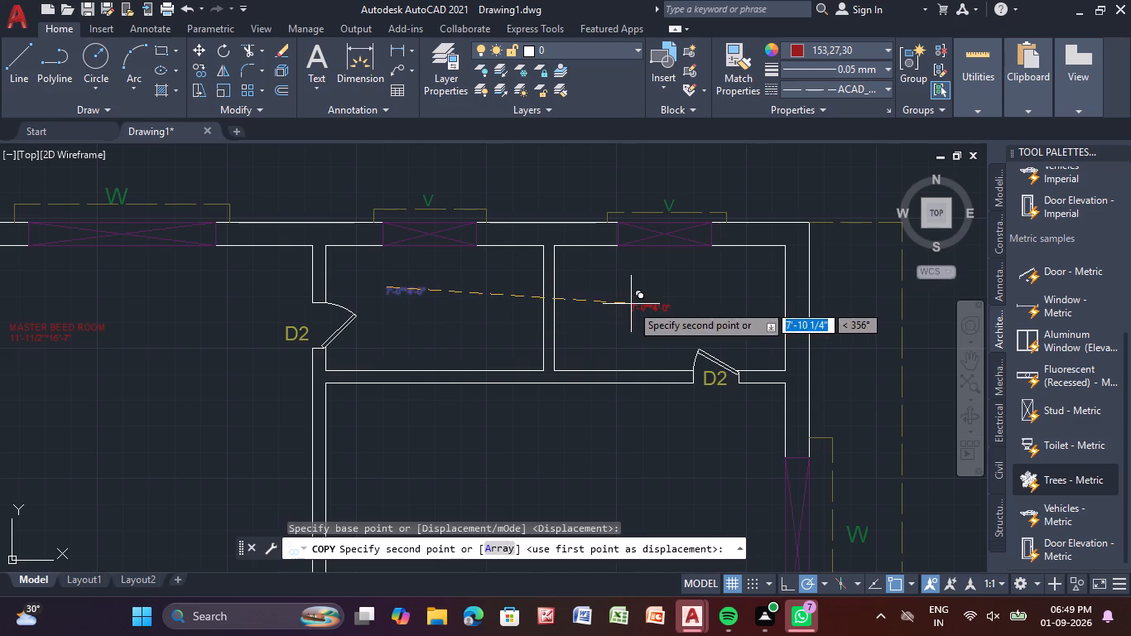
{"action": "left_click", "coordinate": [657, 288]}
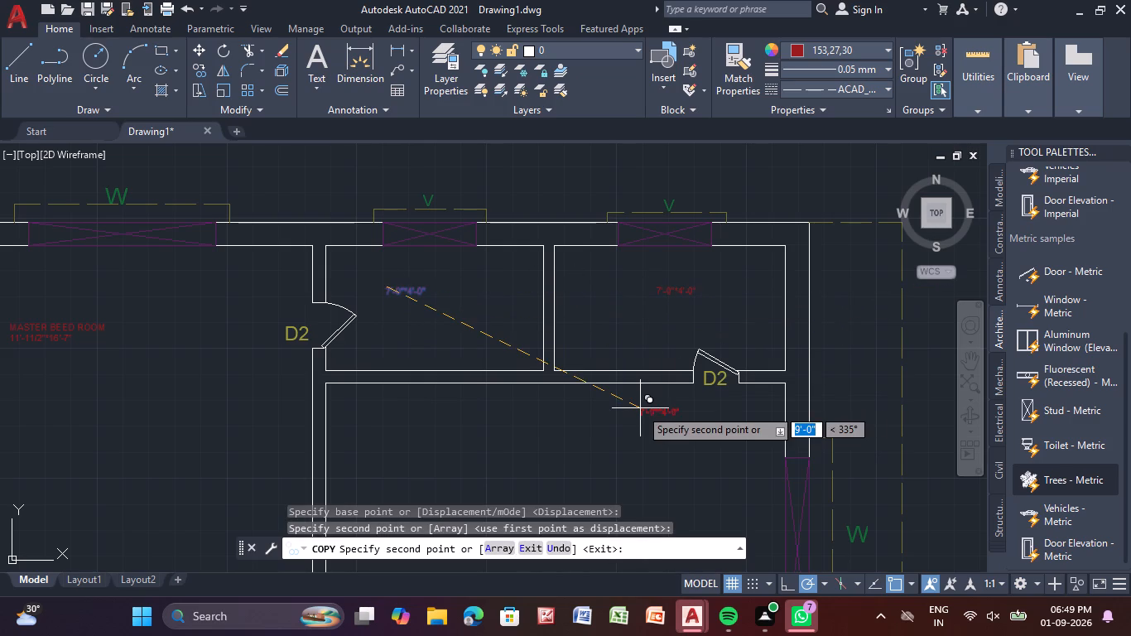
{"action": "key", "text": "Escape"}
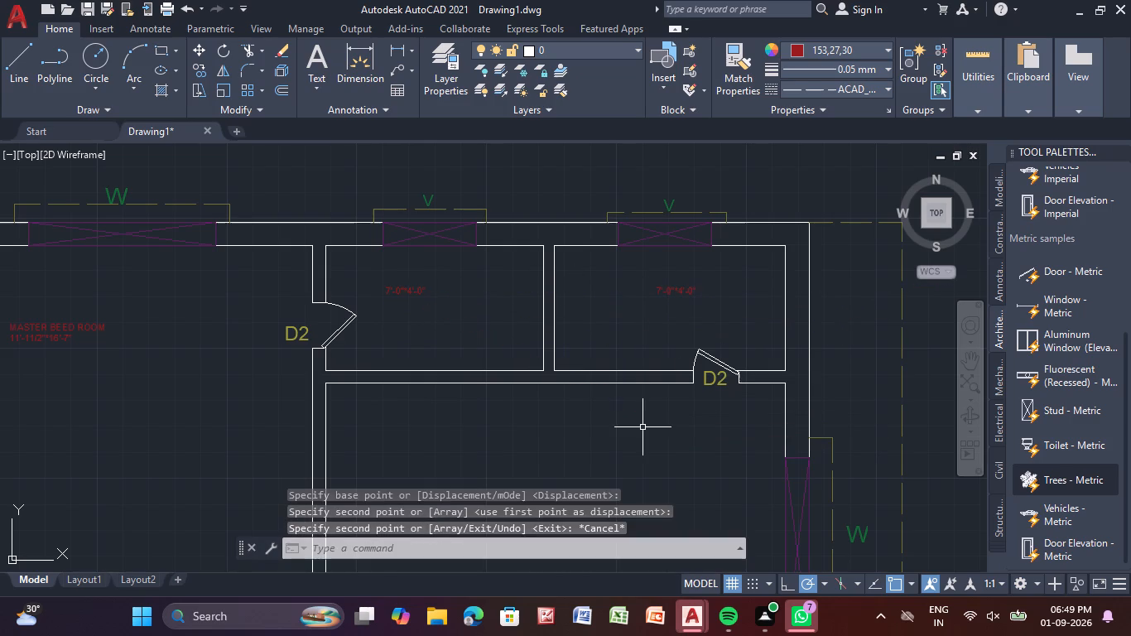
Add multiline text reading BEED ROOM in the large room below the two small ventilated rooms.
{"action": "middle_click_drag", "start_coordinate": [643, 429], "coordinate": [696, 206]}
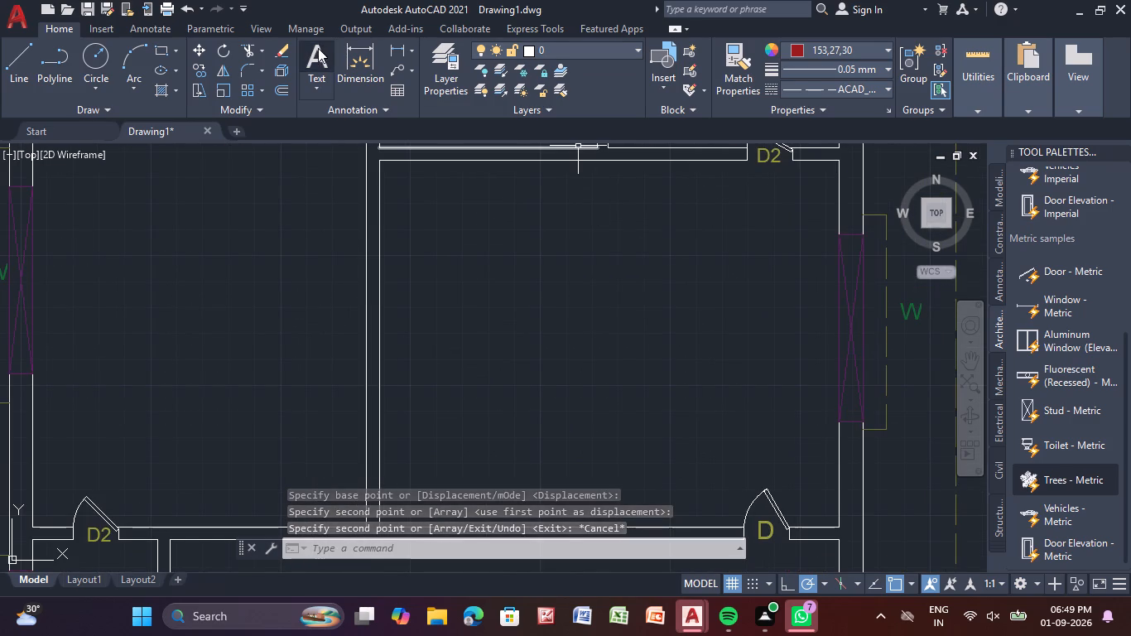
{"action": "left_click", "coordinate": [318, 48]}
{"action": "middle_click_drag", "start_coordinate": [233, 274], "coordinate": [300, 366]}
{"action": "scroll", "coordinate": [206, 366], "scroll_direction": "down", "scroll_amount": 1}
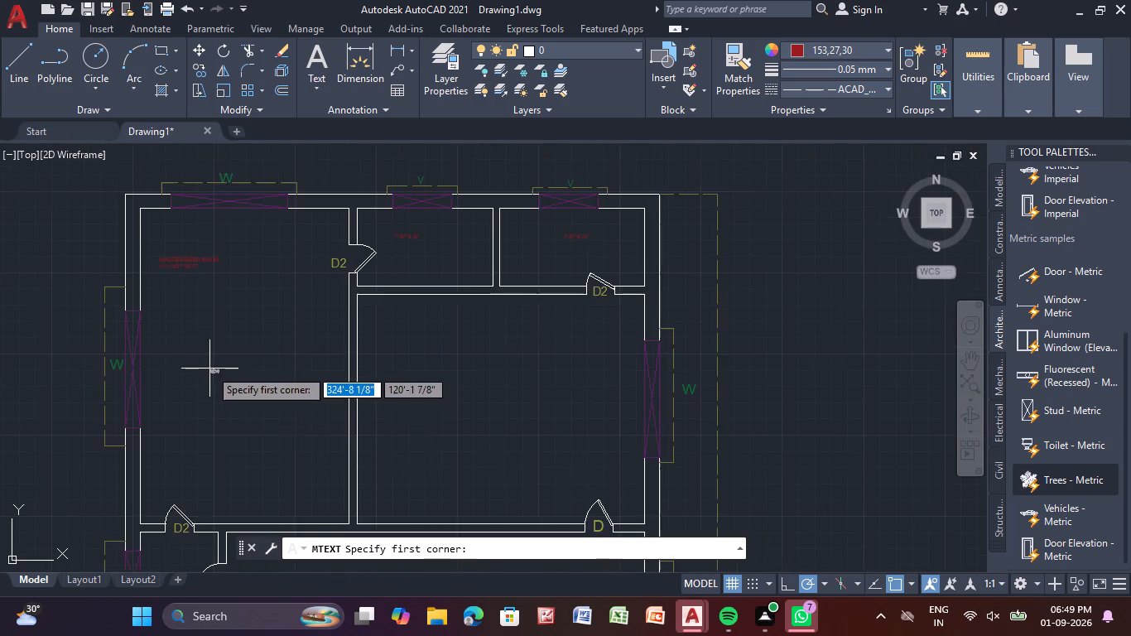
{"action": "middle_click_drag", "start_coordinate": [211, 370], "coordinate": [183, 258]}
{"action": "left_click", "coordinate": [435, 256]}
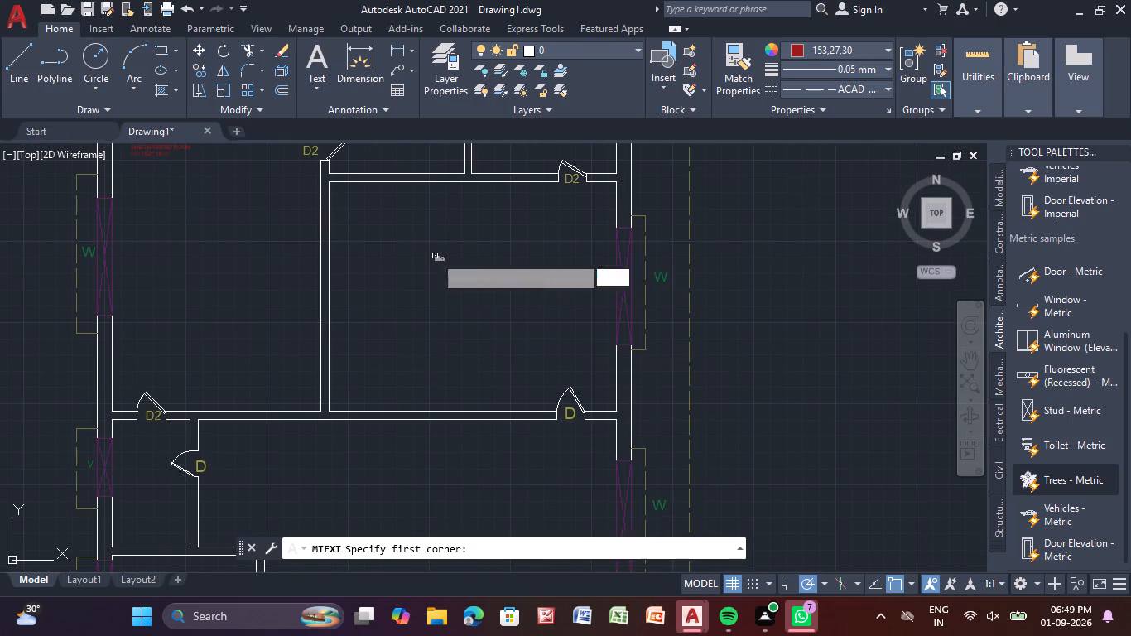
{"action": "left_click", "coordinate": [541, 357]}
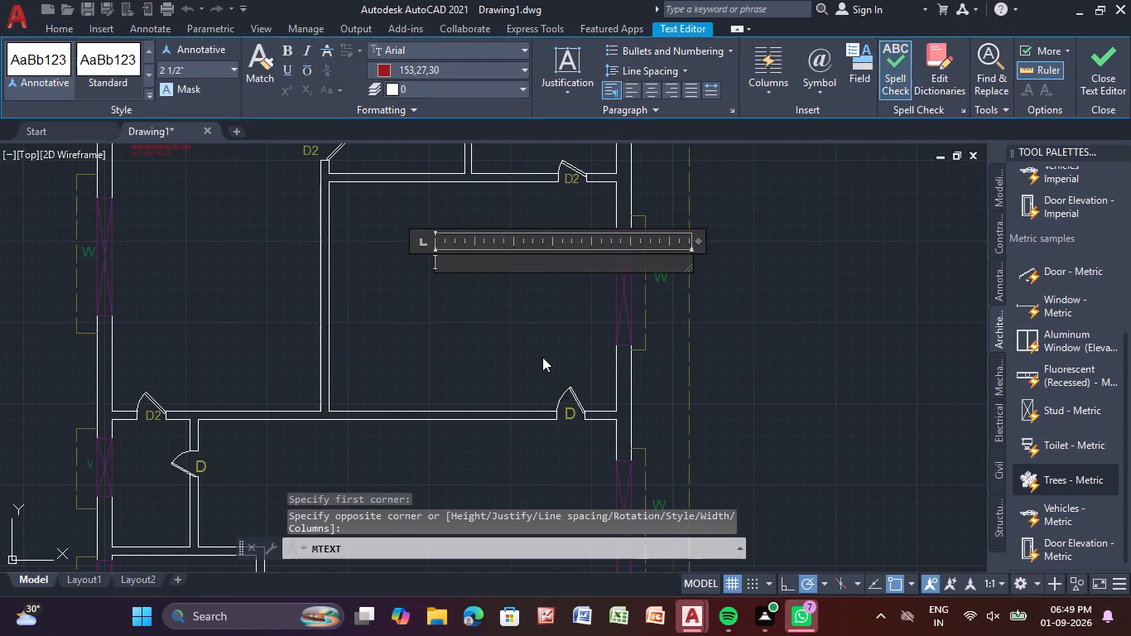
{"action": "type", "text": "BEED ROOM"}
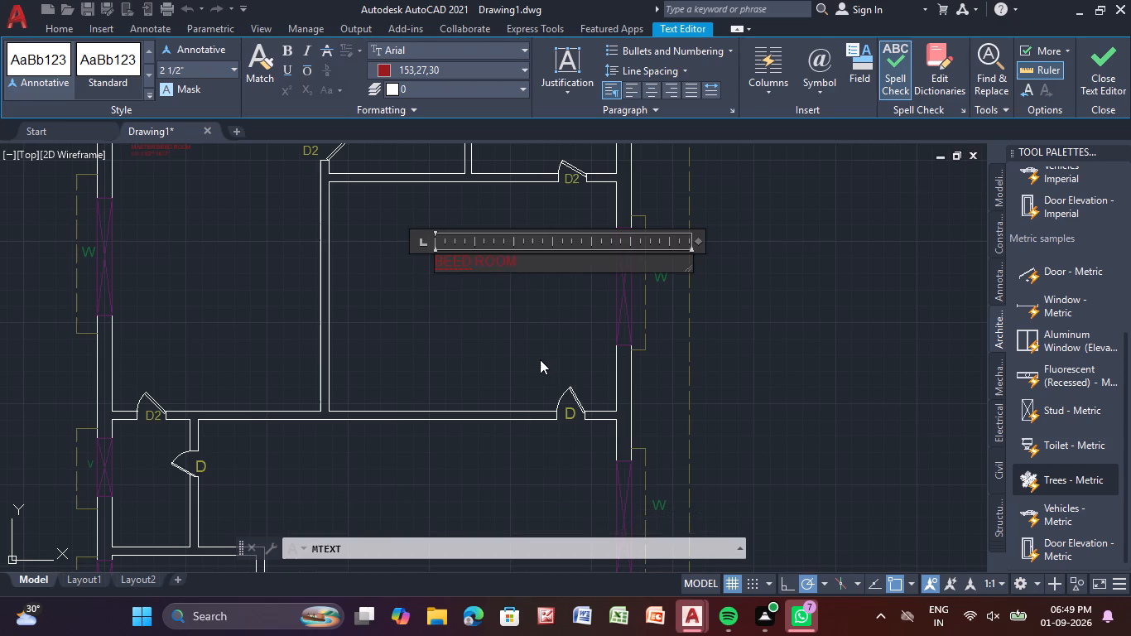
Add the room size 14'-41/2"-12'-21/2" as a second line under BEED ROOM and finish the label.
{"action": "key", "text": "Return"}
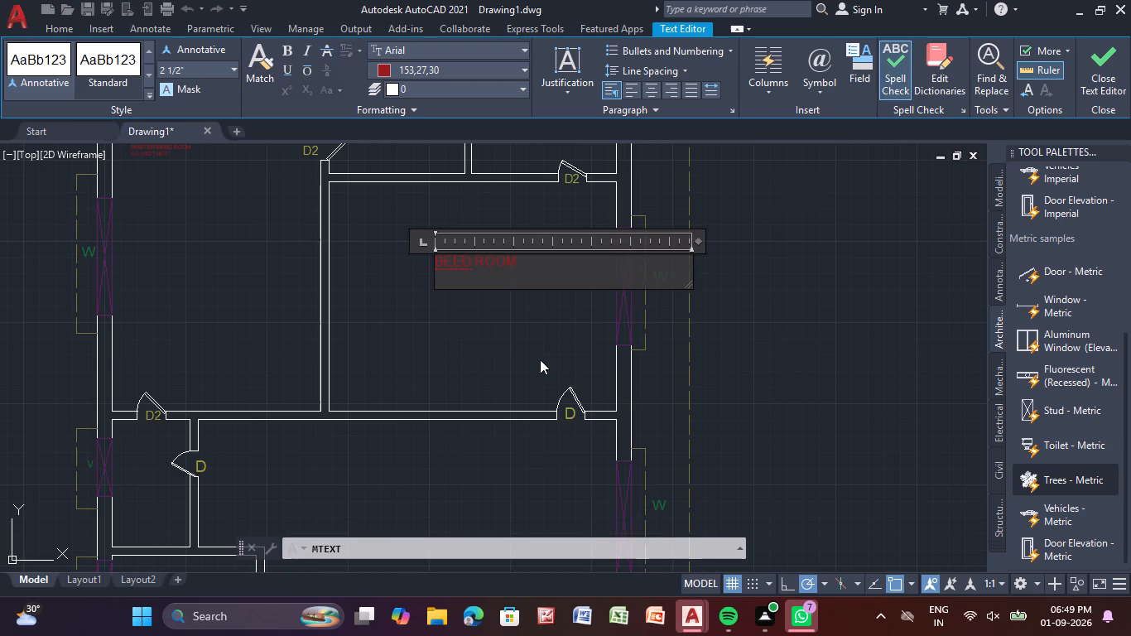
{"action": "key", "text": "1"}
{"action": "key", "text": "4"}
{"action": "type", "text": "'-"}
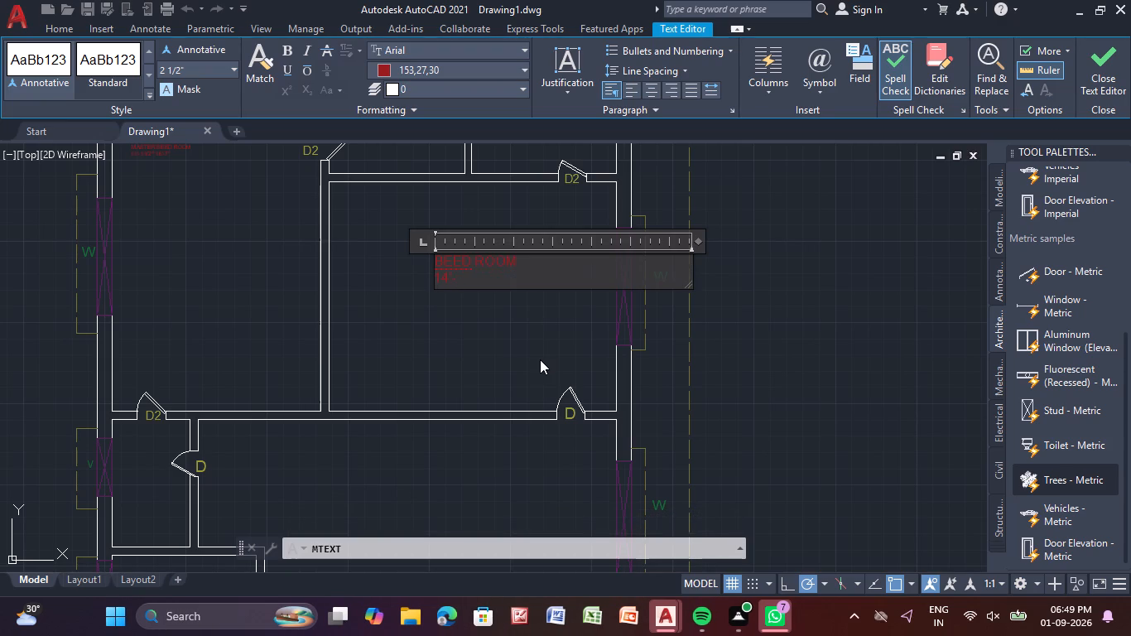
{"action": "type", "text": "41"}
{"action": "type", "text": "/2"}
{"action": "key", "text": "shift+quotedbl"}
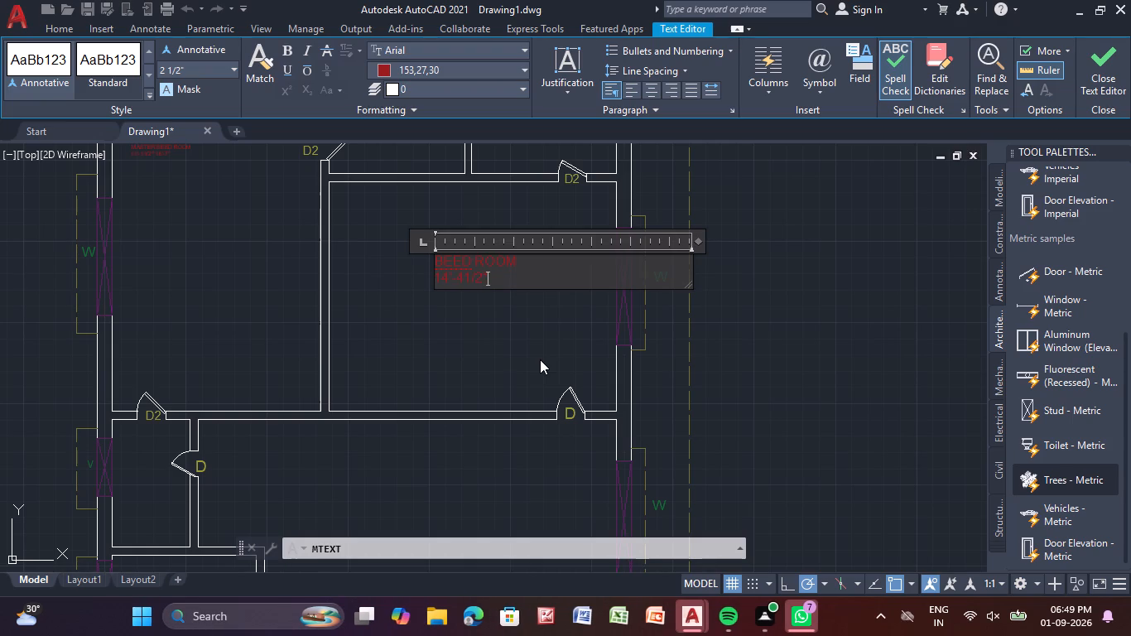
{"action": "type", "text": "-12"}
{"action": "type", "text": "'-"}
{"action": "type", "text": "21/2"}
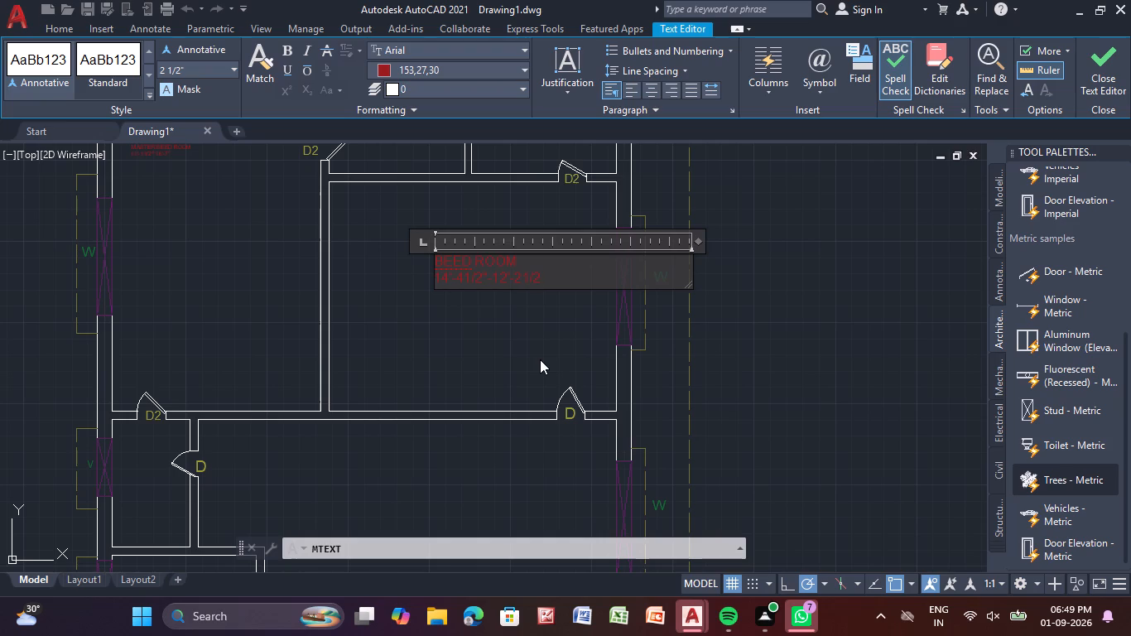
{"action": "key", "text": "shift+quotedbl"}
{"action": "key", "text": "Return"}
{"action": "right_click", "coordinate": [540, 359]}
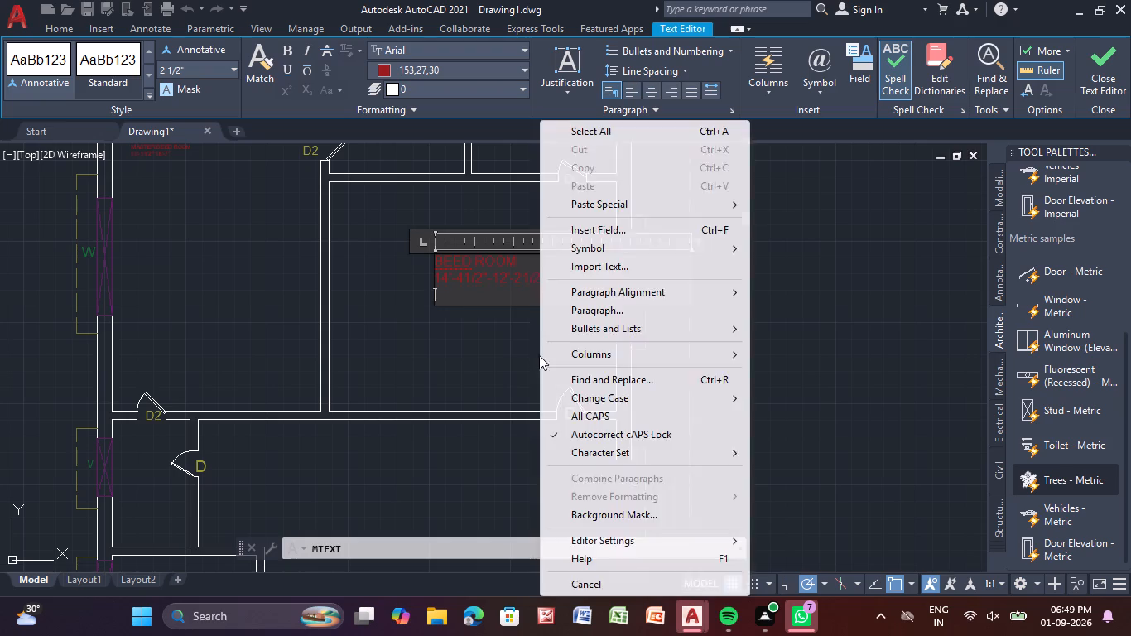
{"action": "left_click", "coordinate": [501, 357]}
Copy the 7'-0"*4'-0" size label from the small room beside the master bedroom into the small ventilated room below the master bedroom.
{"action": "middle_click_drag", "start_coordinate": [440, 302], "coordinate": [430, 283]}
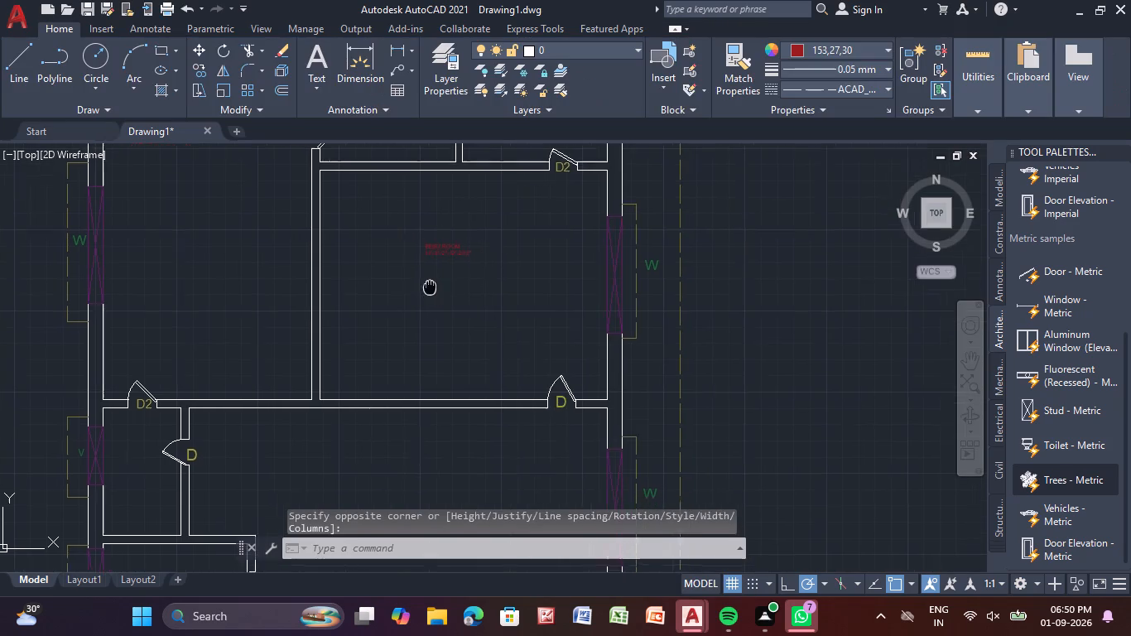
{"action": "middle_click_drag", "start_coordinate": [430, 283], "coordinate": [459, 117]}
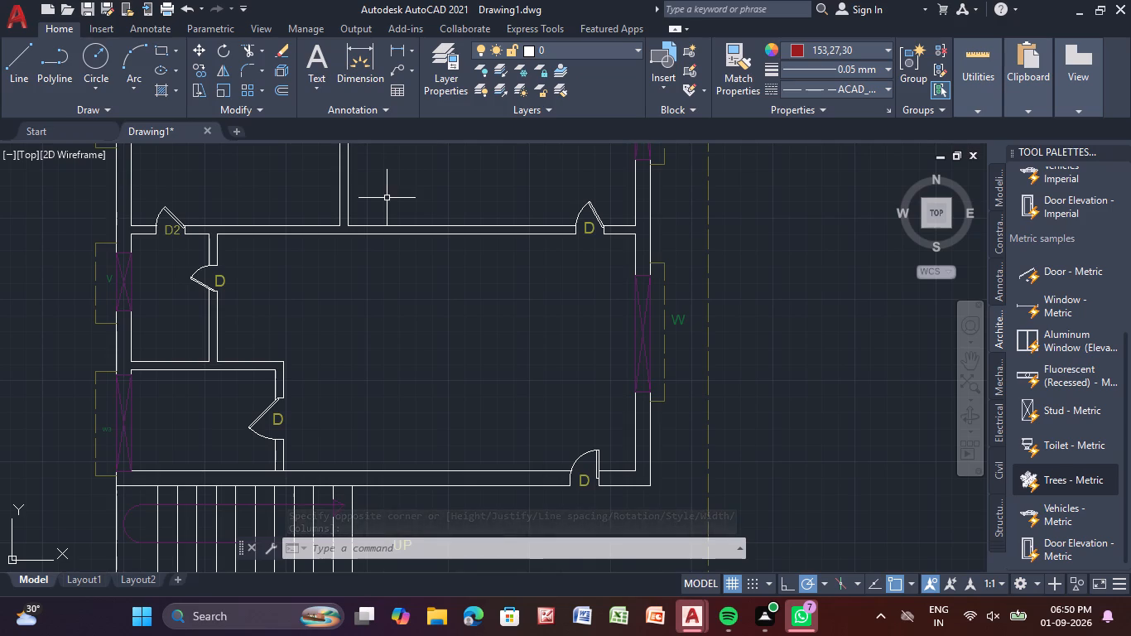
{"action": "middle_click_drag", "start_coordinate": [389, 239], "coordinate": [366, 417]}
{"action": "middle_click_drag", "start_coordinate": [421, 281], "coordinate": [413, 390]}
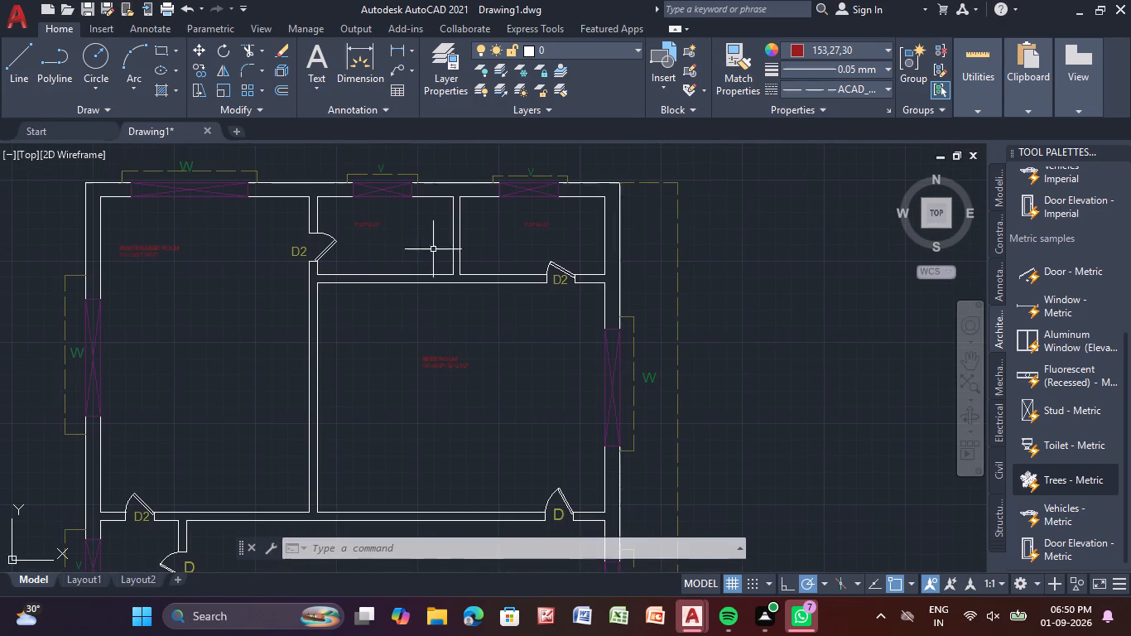
{"action": "left_click", "coordinate": [361, 226]}
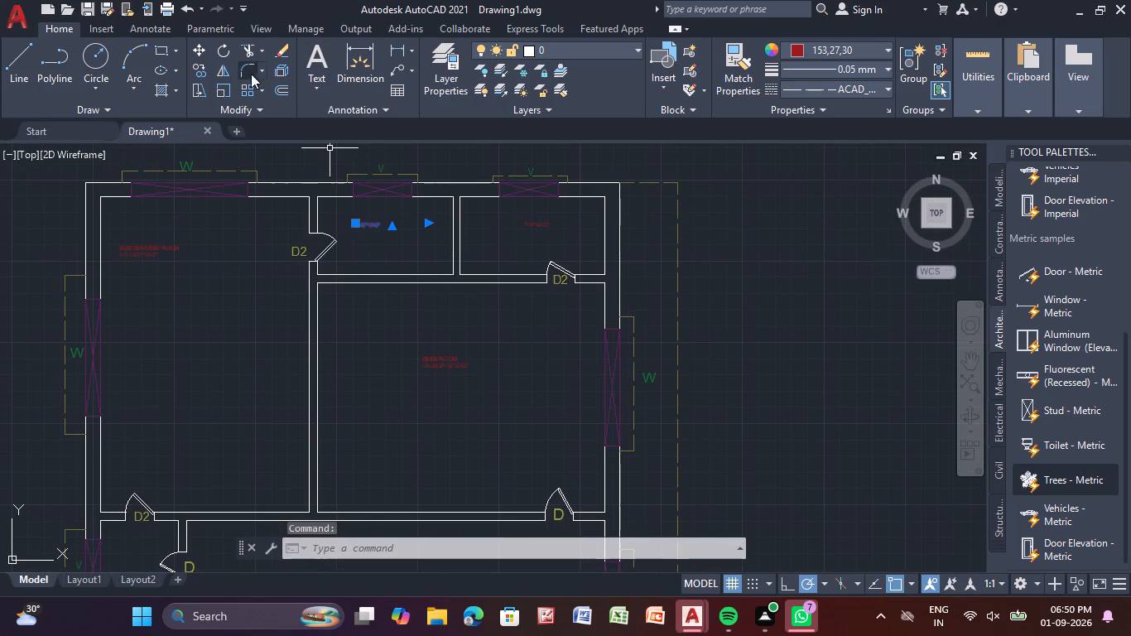
{"action": "left_click_drag", "start_coordinate": [191, 62], "coordinate": [203, 84]}
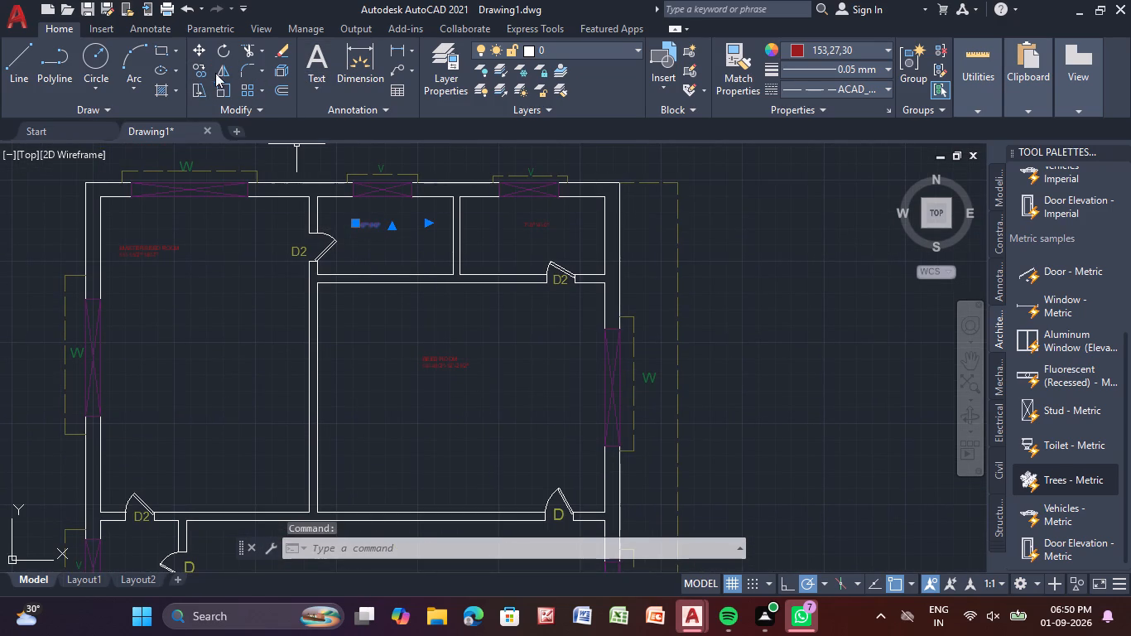
{"action": "left_click", "coordinate": [205, 68]}
{"action": "left_click_drag", "start_coordinate": [365, 221], "coordinate": [354, 243]}
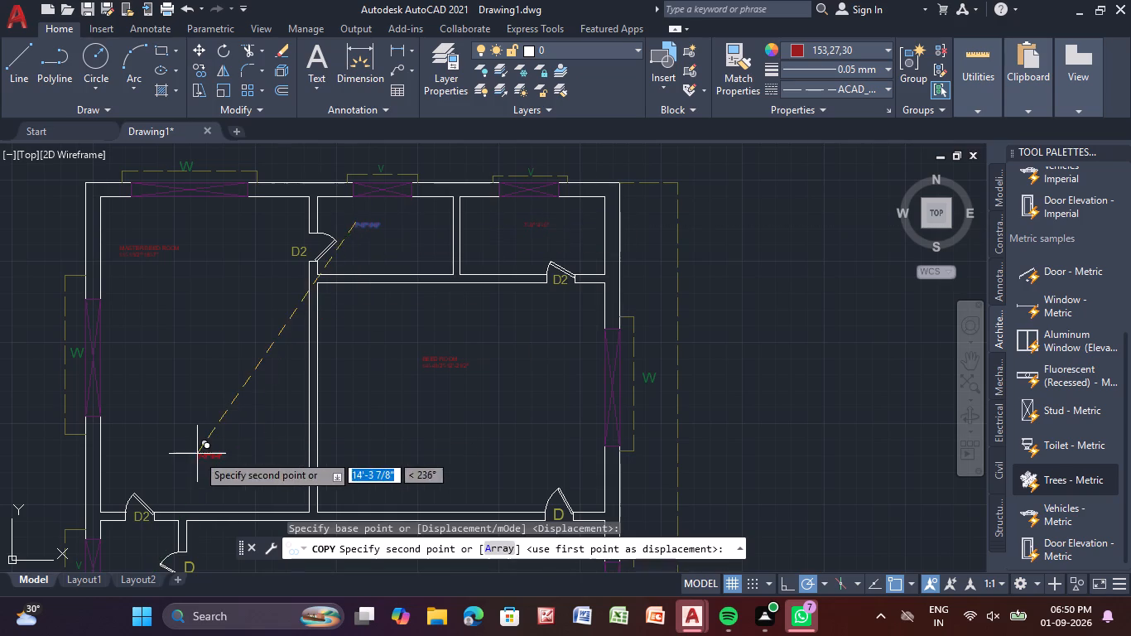
{"action": "middle_click_drag", "start_coordinate": [197, 454], "coordinate": [383, 200]}
{"action": "scroll", "coordinate": [331, 343], "scroll_direction": "up", "scroll_amount": 2}
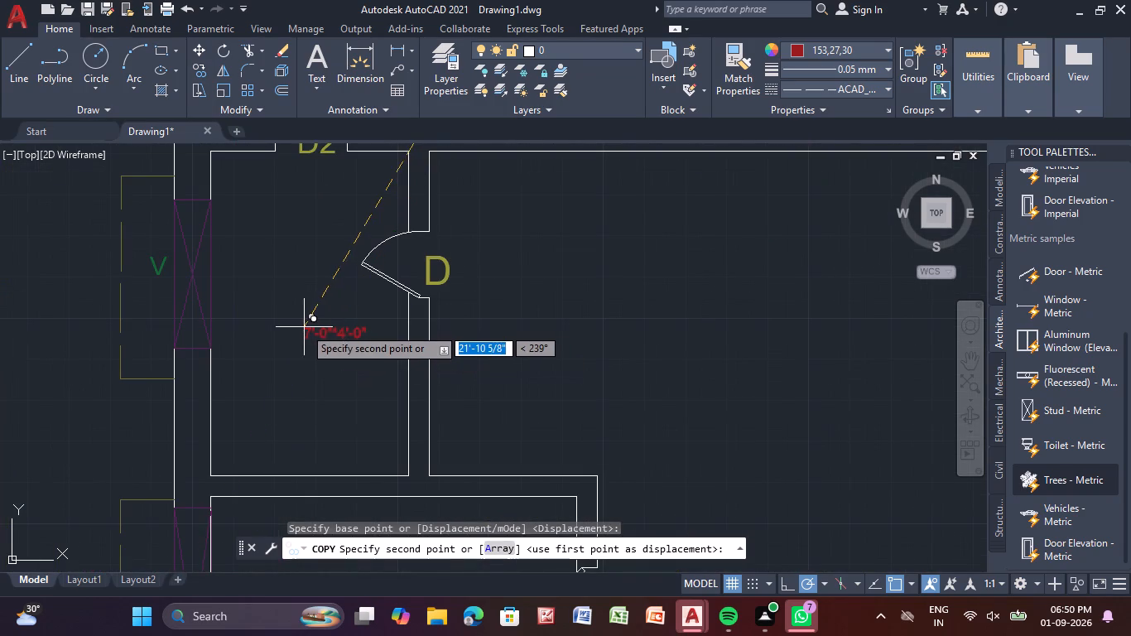
{"action": "left_click", "coordinate": [291, 330]}
{"action": "key", "text": "Escape"}
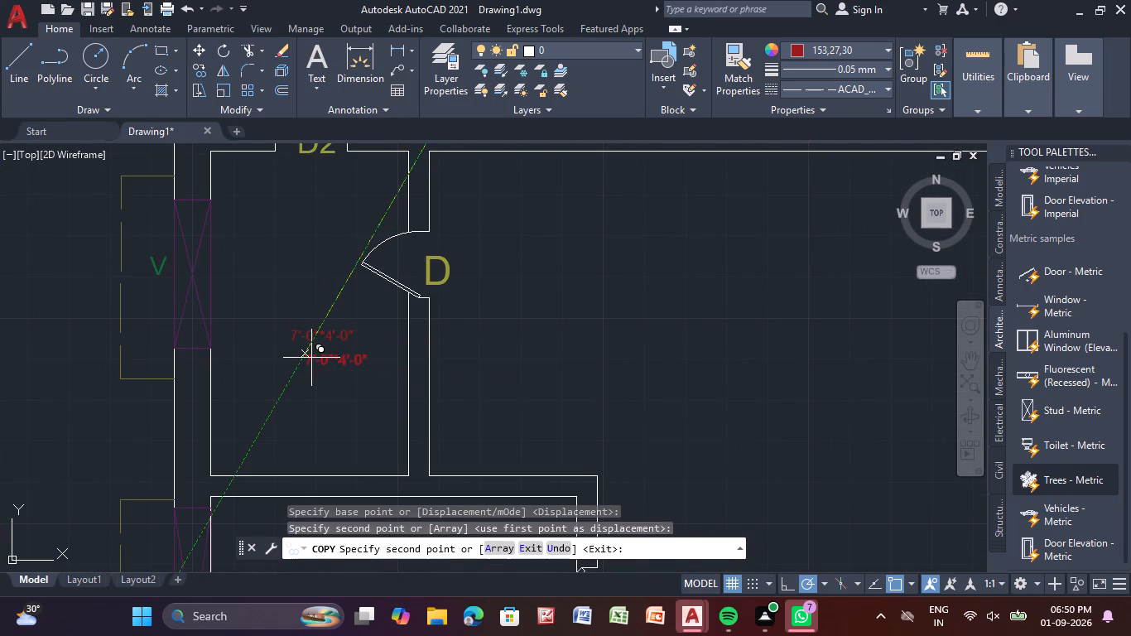
Add multiline text reading KITCHEN in the room with window W3, below the small ventilated room.
{"action": "left_click", "coordinate": [315, 60]}
{"action": "middle_click_drag", "start_coordinate": [264, 464], "coordinate": [290, 188]}
{"action": "left_click", "coordinate": [292, 306]}
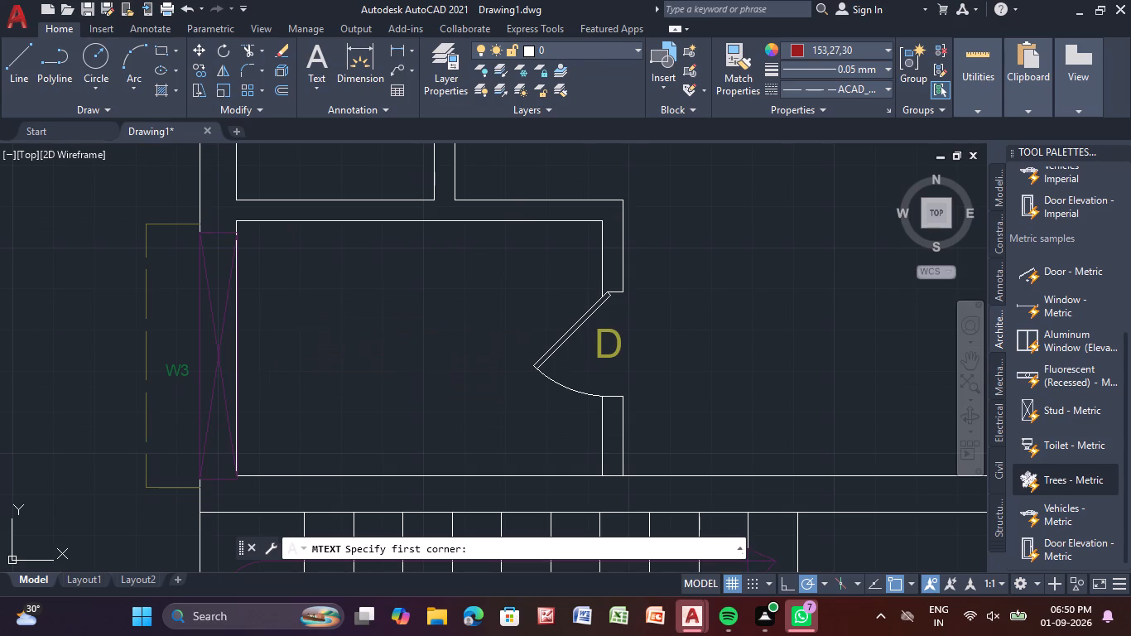
{"action": "left_click", "coordinate": [454, 417]}
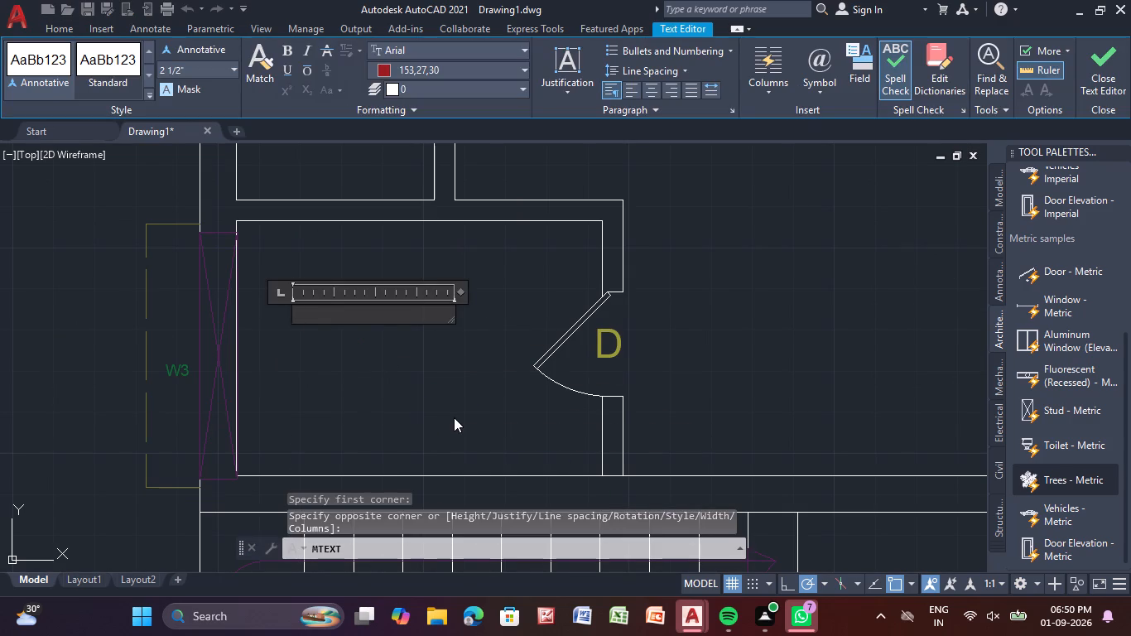
{"action": "type", "text": "LITV"}
{"action": "key", "text": "BackSpace"}
{"action": "key", "text": "c"}
{"action": "type", "text": "HEN"}
{"action": "key", "text": "BackSpace"}
{"action": "key", "text": "BackSpace"}
{"action": "key", "text": "BackSpace"}
{"action": "key", "text": "BackSpace"}
{"action": "key", "text": "BackSpace"}
{"action": "key", "text": "BackSpace"}
{"action": "key", "text": "BackSpace"}
{"action": "key", "text": "BackSpace"}
{"action": "key", "text": "BackSpace"}
{"action": "key", "text": "BackSpace"}
{"action": "key", "text": "BackSpace"}
{"action": "key", "text": "BackSpace"}
{"action": "key", "text": "BackSpace"}
{"action": "key", "text": "BackSpace"}
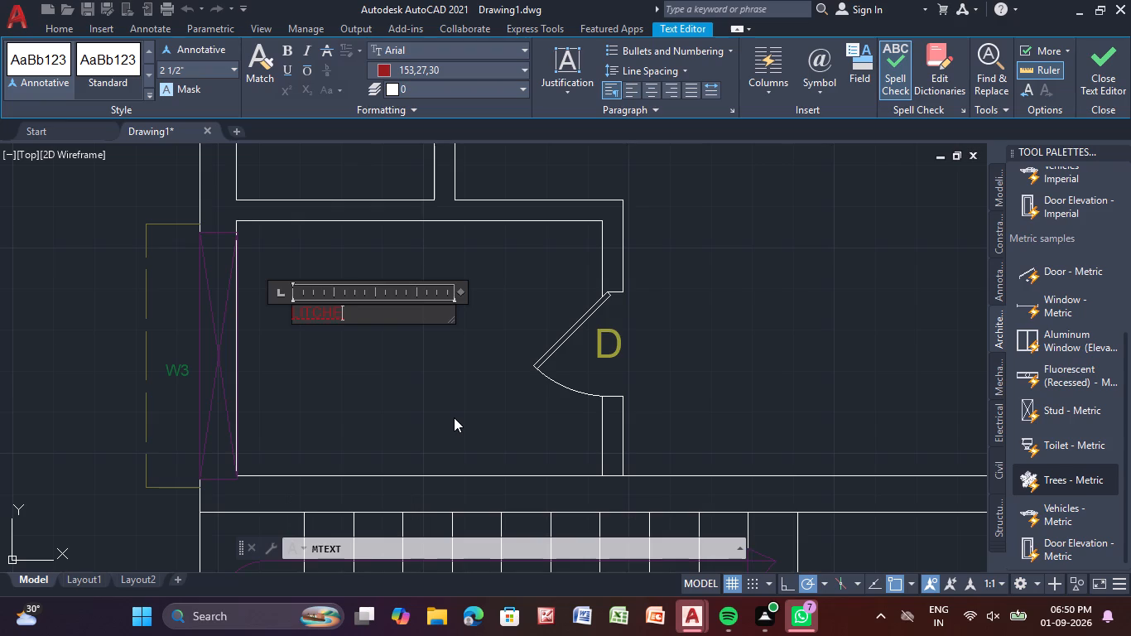
{"action": "type", "text": "KI"}
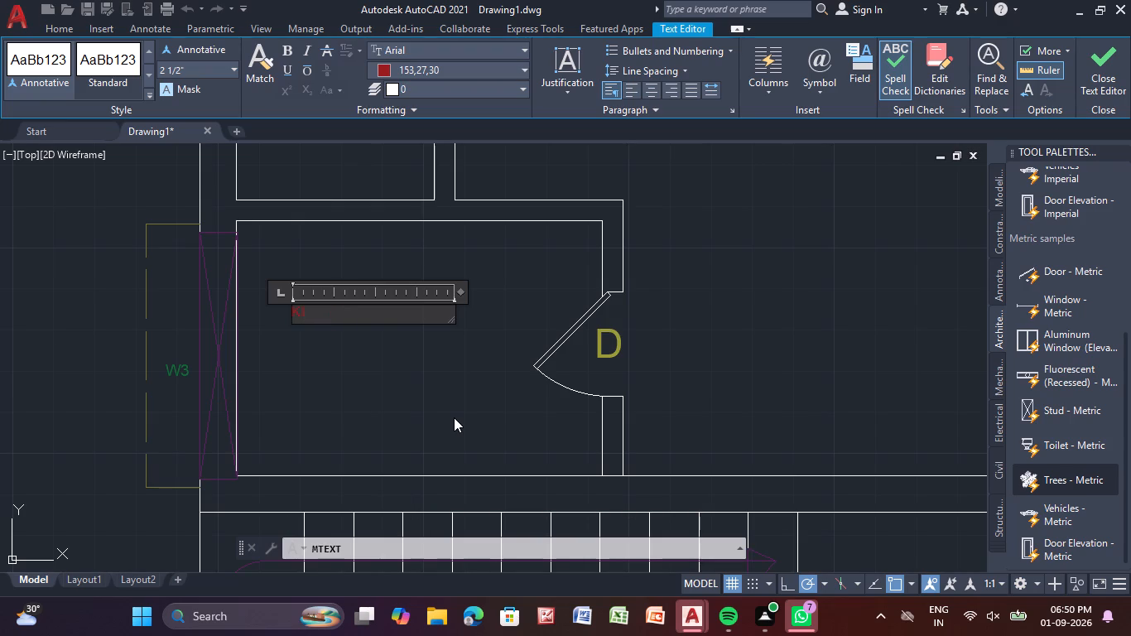
{"action": "type", "text": "TCHEN"}
{"action": "key", "text": "Return"}
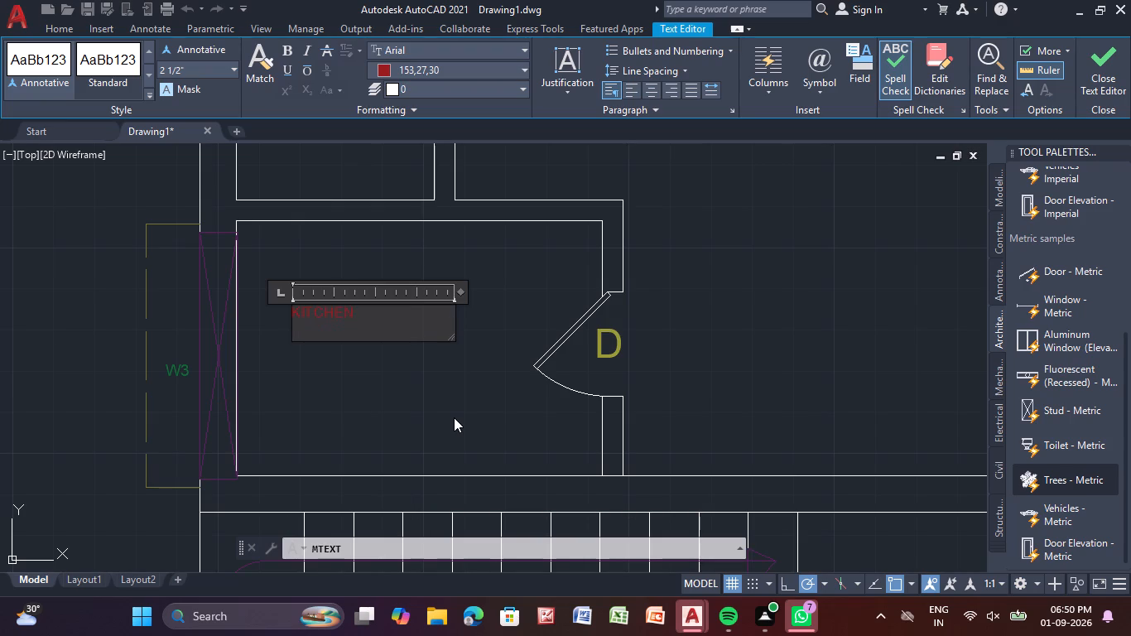
Add the room size 7'-0"*7'-5" as a second line under KITCHEN and finish the label.
{"action": "type", "text": "7/"}
{"action": "key", "text": "BackSpace"}
{"action": "type", "text": "'-0"}
{"action": "key", "text": "shift+colon"}
{"action": "key", "text": "BackSpace"}
{"action": "key", "text": "shift+quotedbl"}
{"action": "key", "text": "shift+asterisk"}
{"action": "key", "text": "7"}
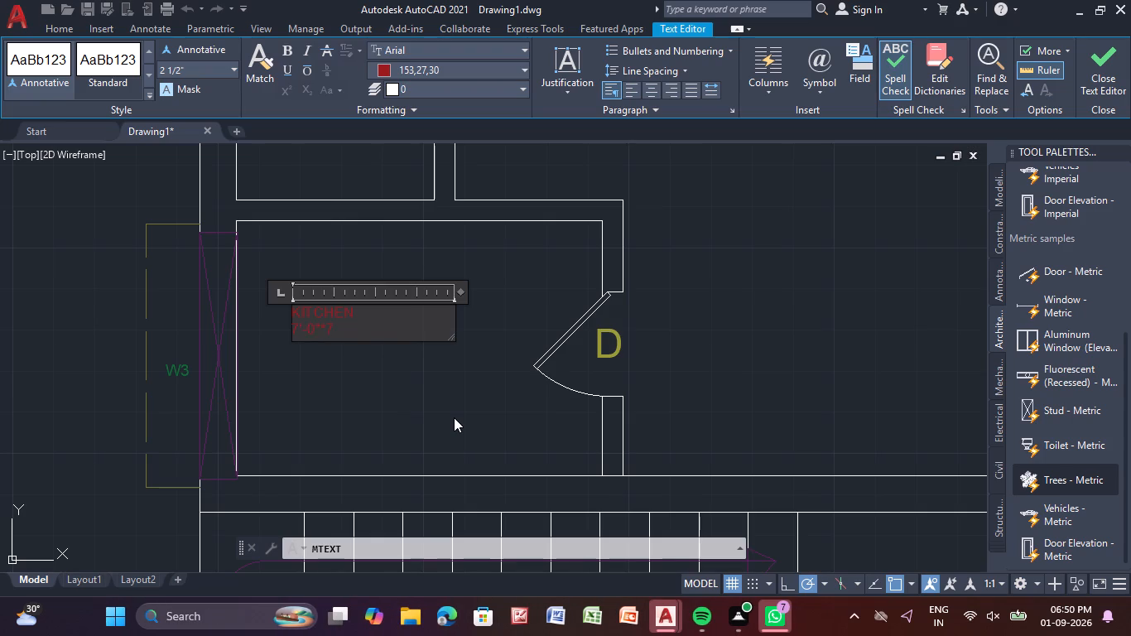
{"action": "type", "text": "'-"}
{"action": "key", "text": "5"}
{"action": "key", "text": "shift+quotedbl"}
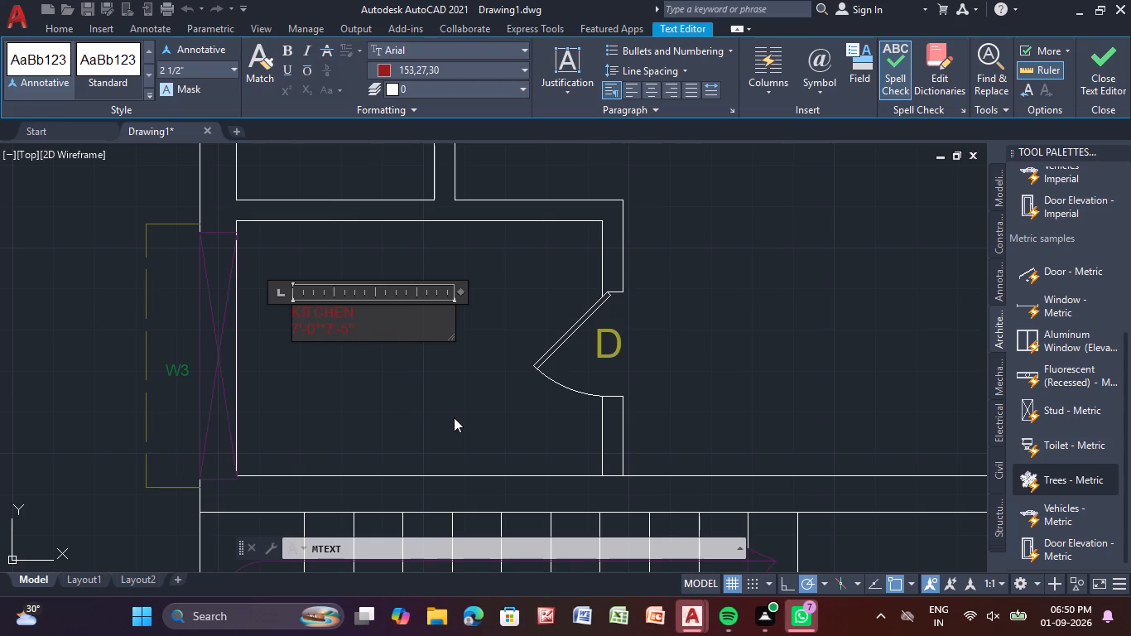
{"action": "right_click", "coordinate": [454, 417]}
{"action": "left_click", "coordinate": [381, 432]}
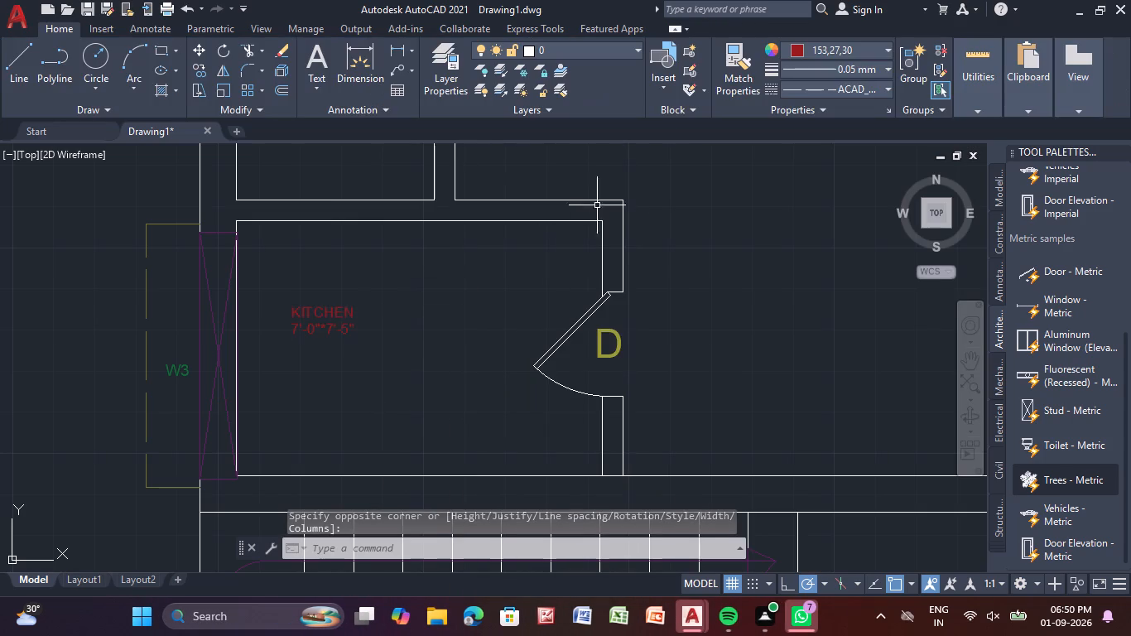
Add multiline text reading HALL&DINNING in the large room beside the kitchen.
{"action": "scroll", "coordinate": [667, 278], "scroll_direction": "down", "scroll_amount": 1}
{"action": "middle_click_drag", "start_coordinate": [662, 303], "coordinate": [263, 400]}
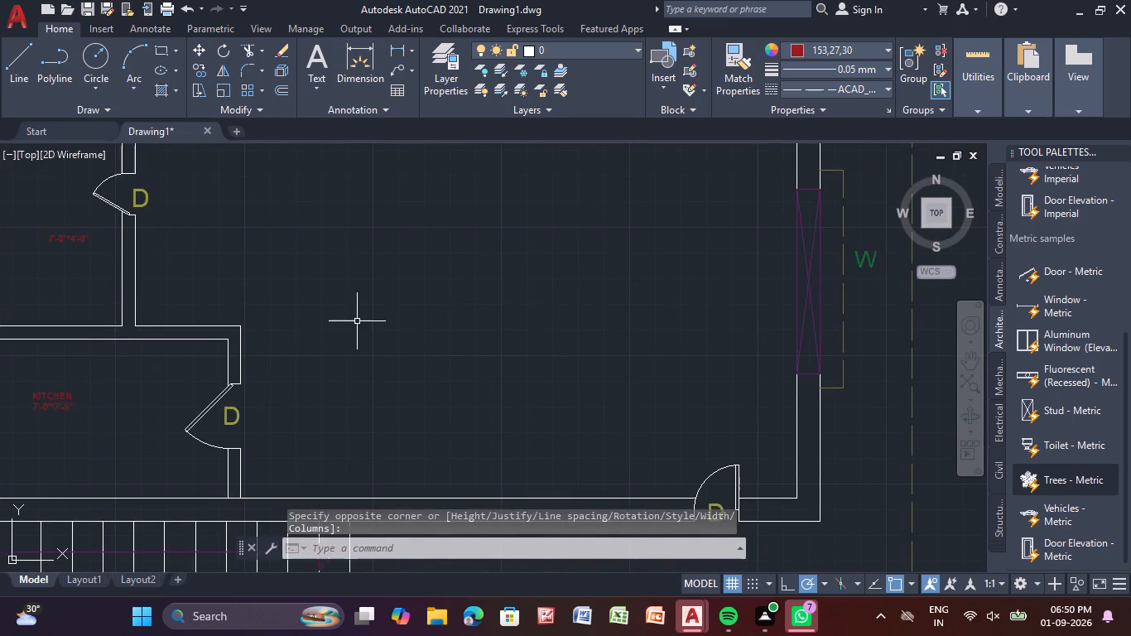
{"action": "middle_click_drag", "start_coordinate": [353, 325], "coordinate": [339, 420]}
{"action": "middle_click_drag", "start_coordinate": [345, 393], "coordinate": [342, 316]}
{"action": "scroll", "coordinate": [342, 320], "scroll_direction": "down", "scroll_amount": 1}
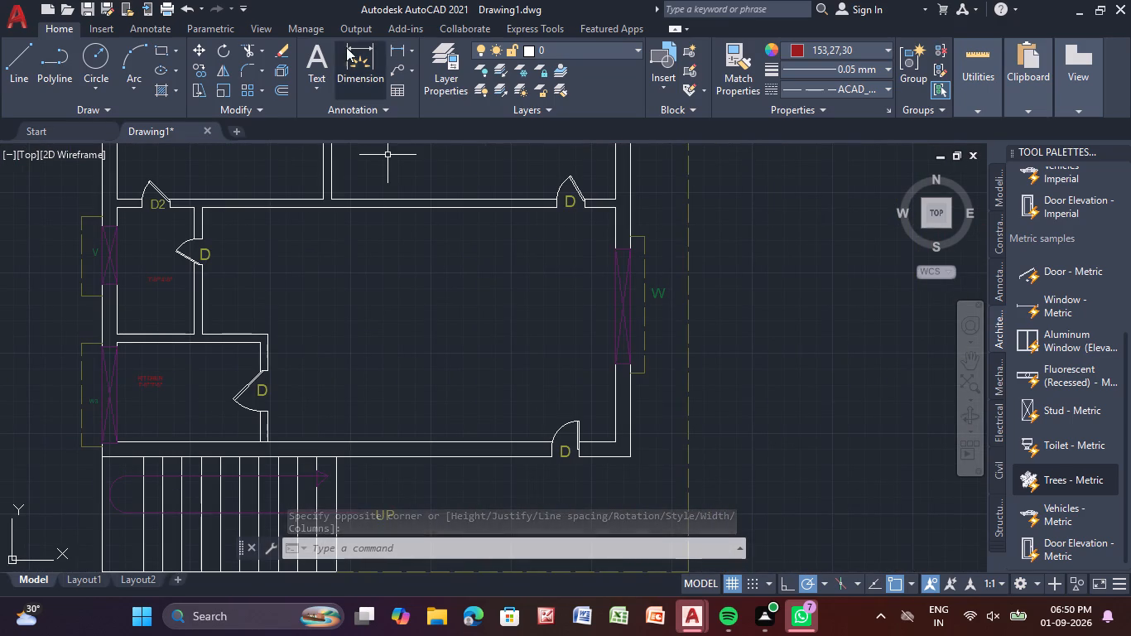
{"action": "left_click", "coordinate": [315, 57]}
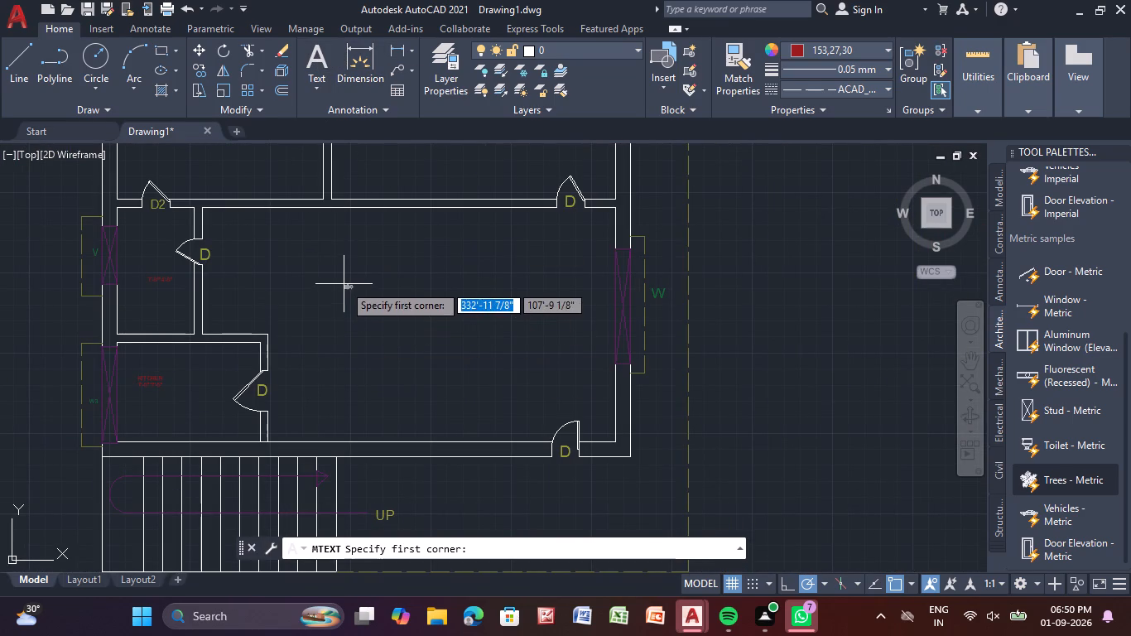
{"action": "left_click", "coordinate": [344, 284]}
{"action": "left_click", "coordinate": [567, 360]}
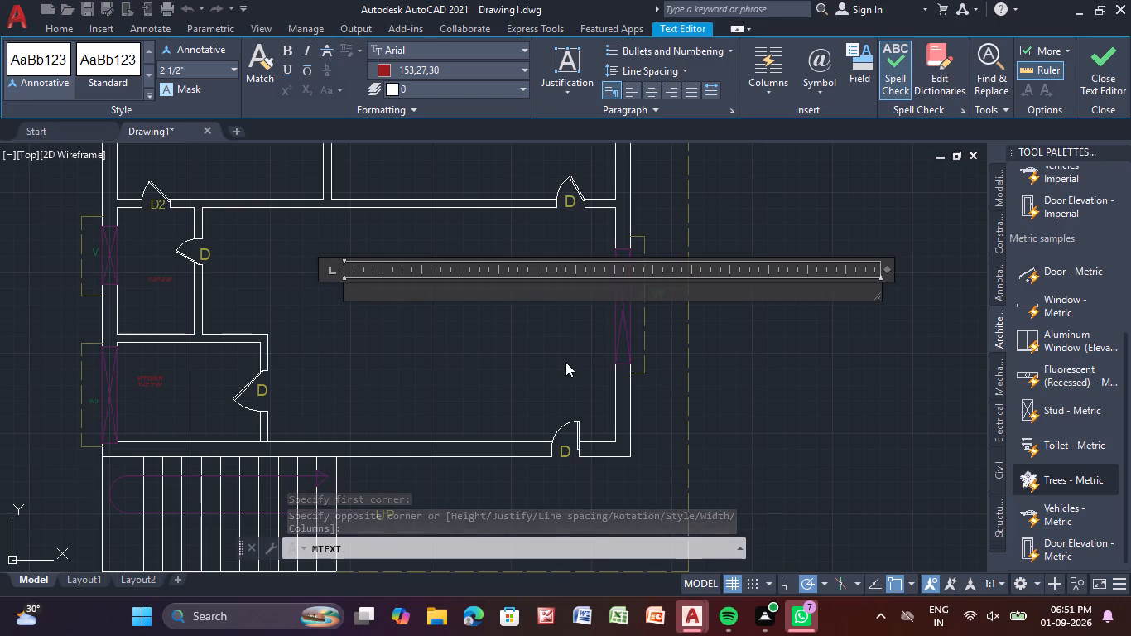
{"action": "type", "text": "HA"}
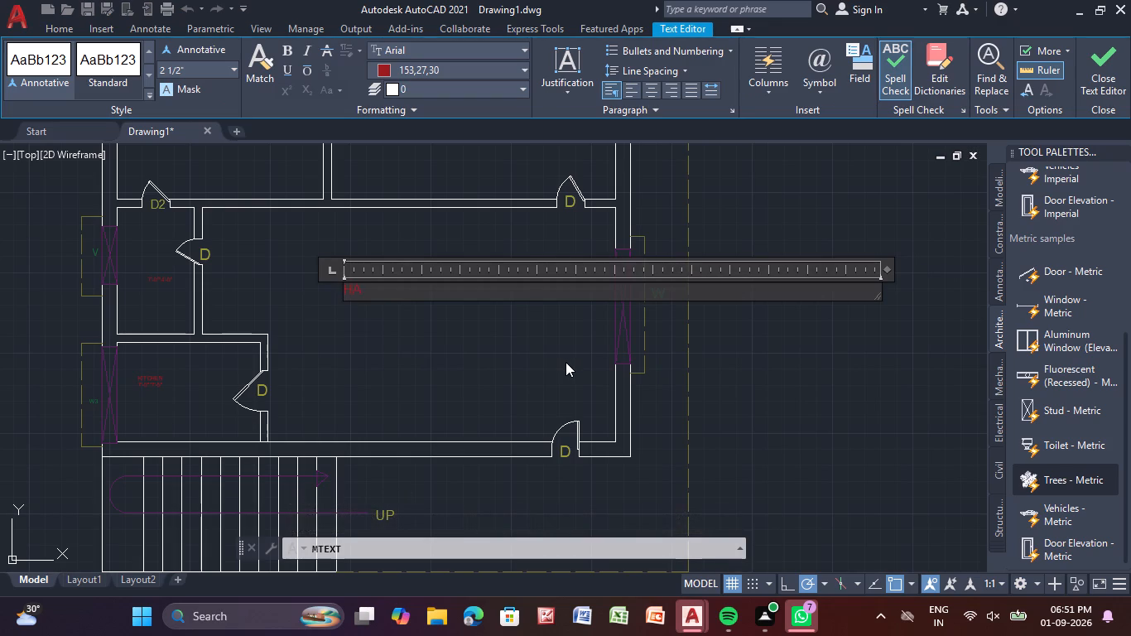
{"action": "type", "text": "LL"}
{"action": "key", "text": "shift+ampersand"}
{"action": "key", "text": "d"}
{"action": "type", "text": "INNIN"}
{"action": "key", "text": "g"}
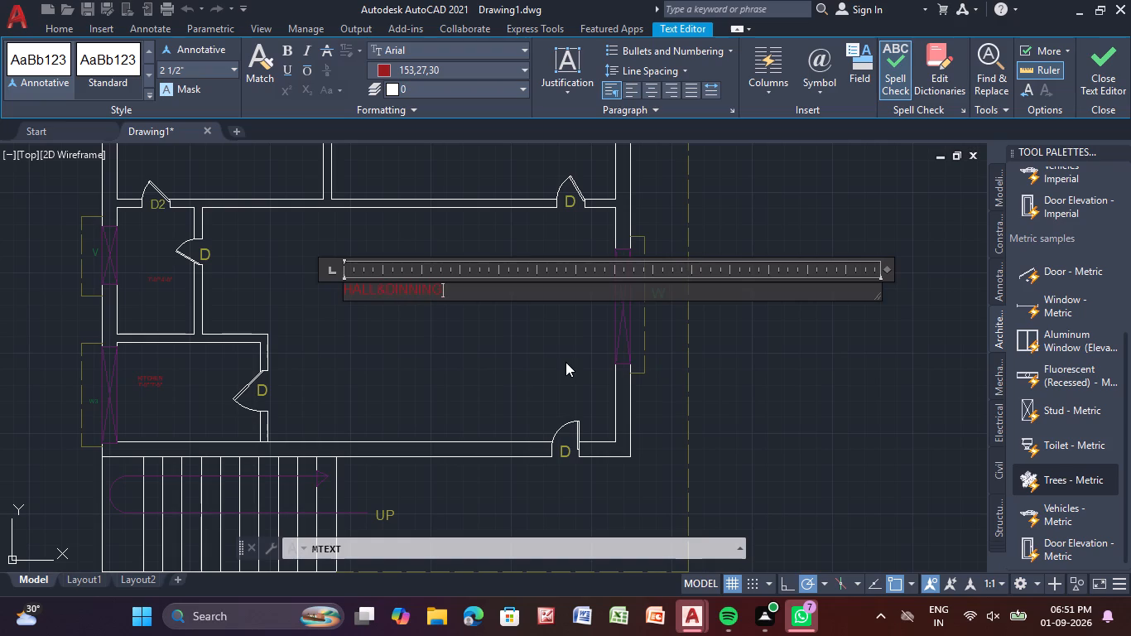
{"action": "key", "text": "Return"}
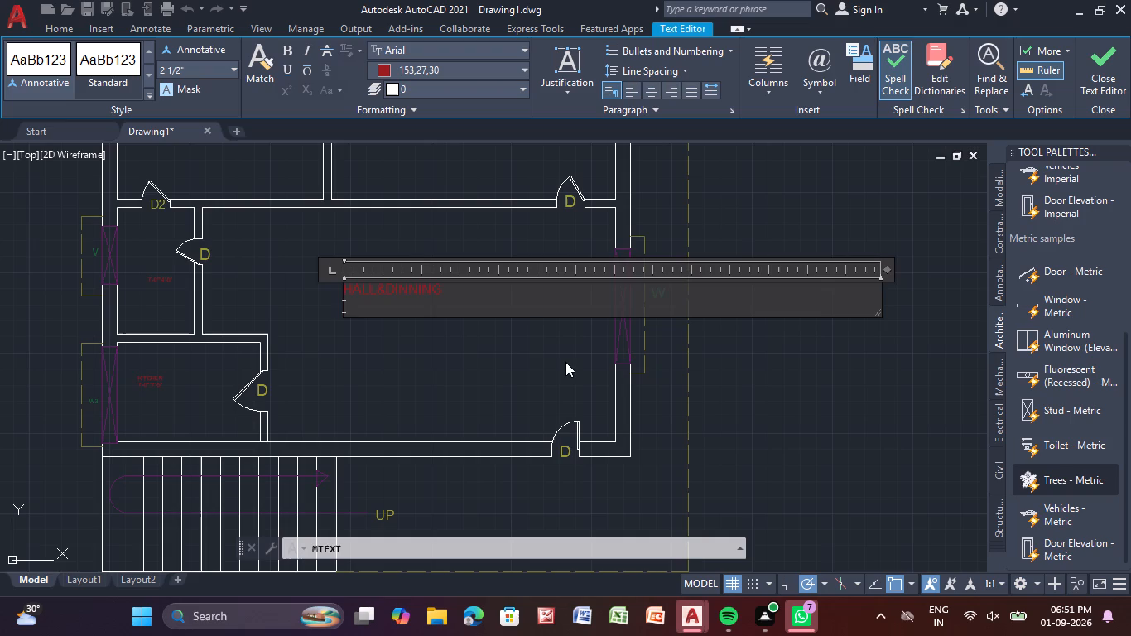
Add the room size 18'-6"*11'-91/2" as a second line under HALL&DINNING and finish the label.
{"action": "key", "text": "1"}
{"action": "type", "text": "8'"}
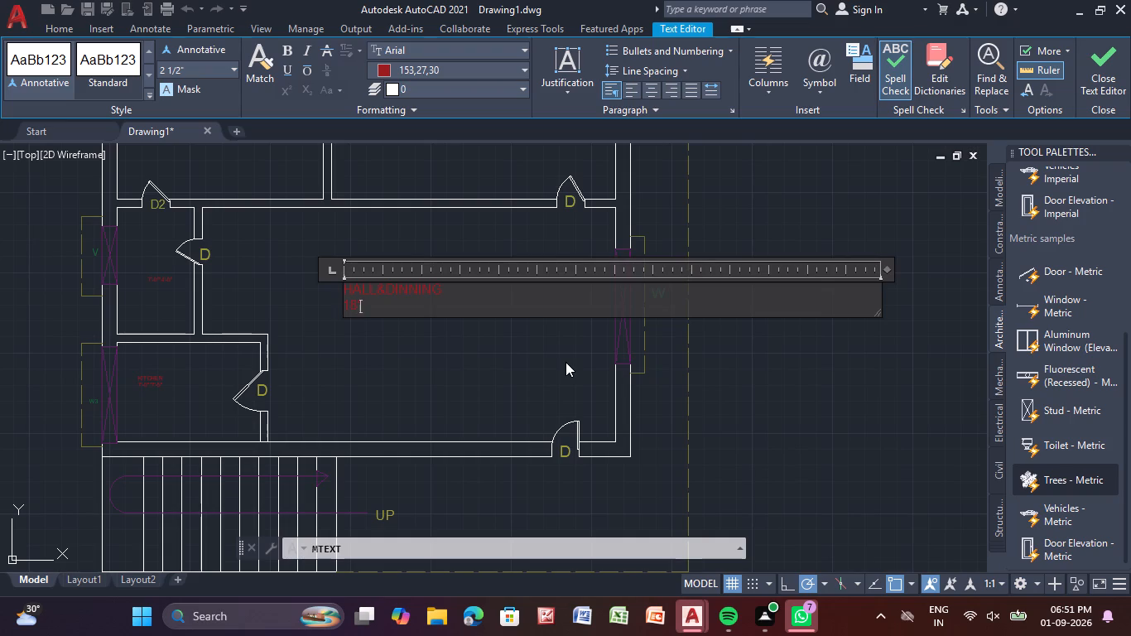
{"action": "key", "text": "minus"}
{"action": "key", "text": "6"}
{"action": "key", "text": "shift+quotedbl"}
{"action": "key", "text": "shift+asterisk"}
{"action": "type", "text": "11"}
{"action": "key", "text": "apostrophe"}
{"action": "key", "text": "minus"}
{"action": "type", "text": "91/2"}
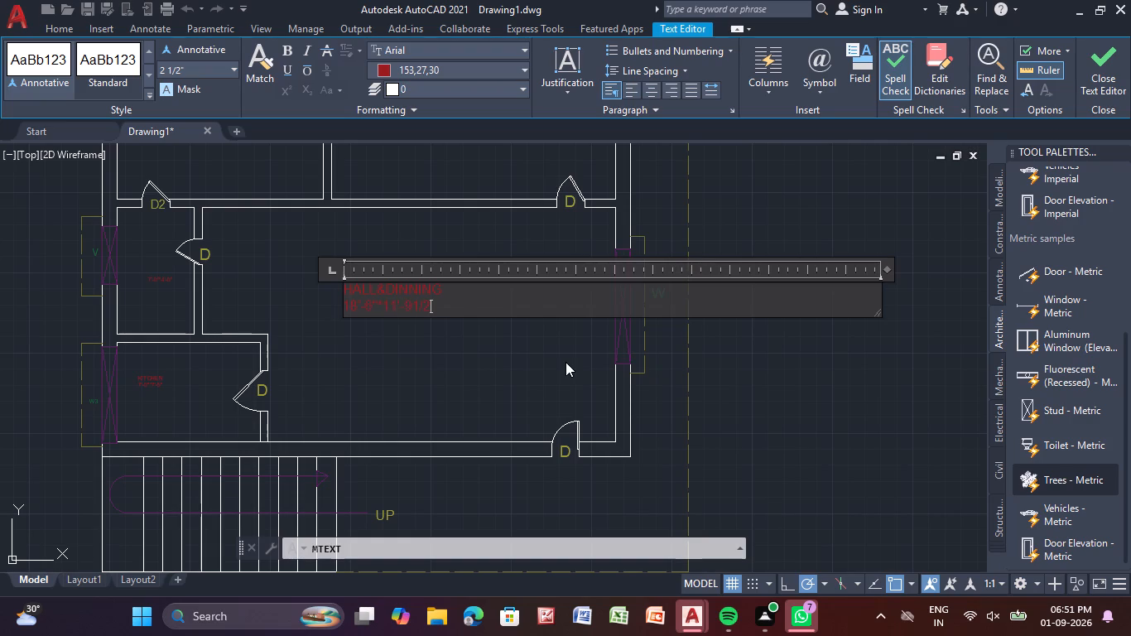
{"action": "key", "text": "shift+quotedbl"}
{"action": "scroll", "coordinate": [565, 362], "scroll_direction": "up", "scroll_amount": 1}
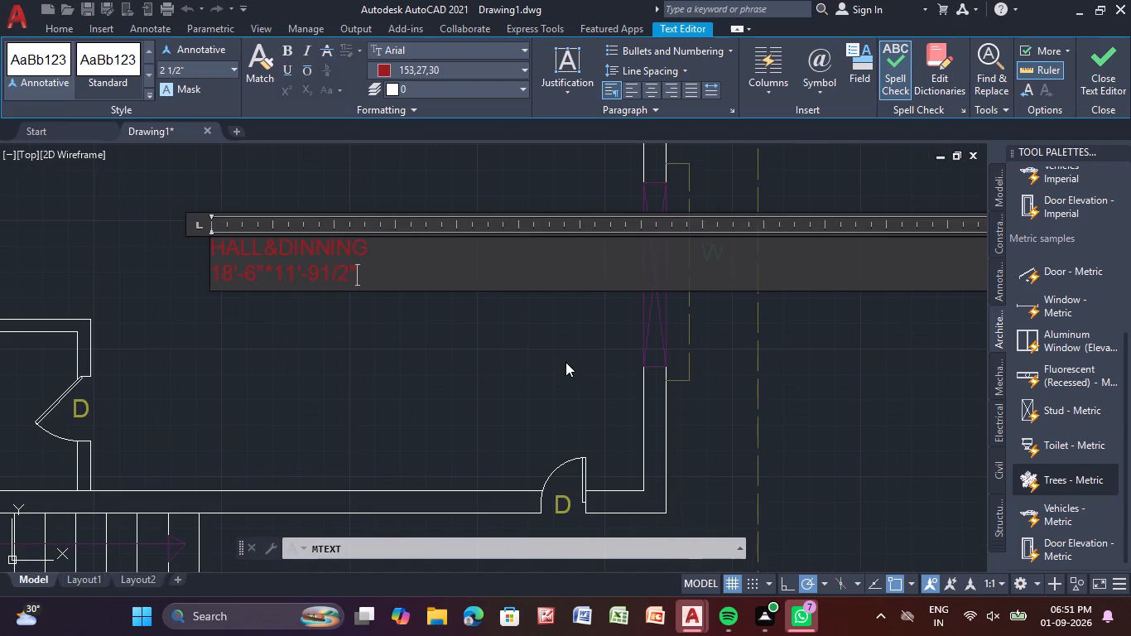
{"action": "key", "text": "Return"}
{"action": "right_click", "coordinate": [565, 362]}
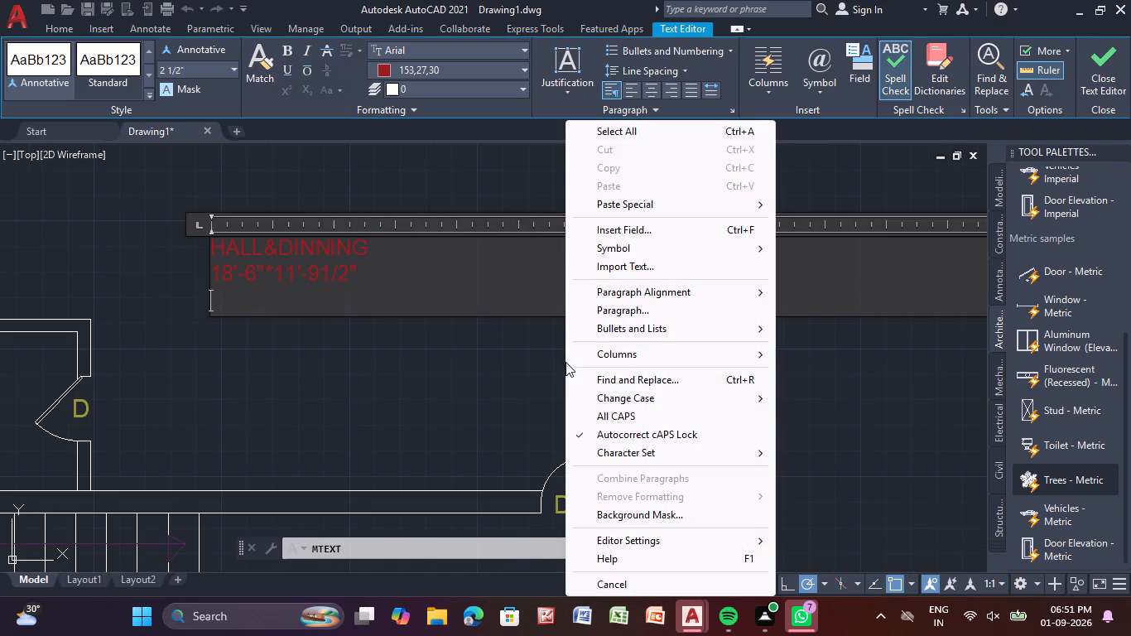
{"action": "left_click", "coordinate": [424, 408]}
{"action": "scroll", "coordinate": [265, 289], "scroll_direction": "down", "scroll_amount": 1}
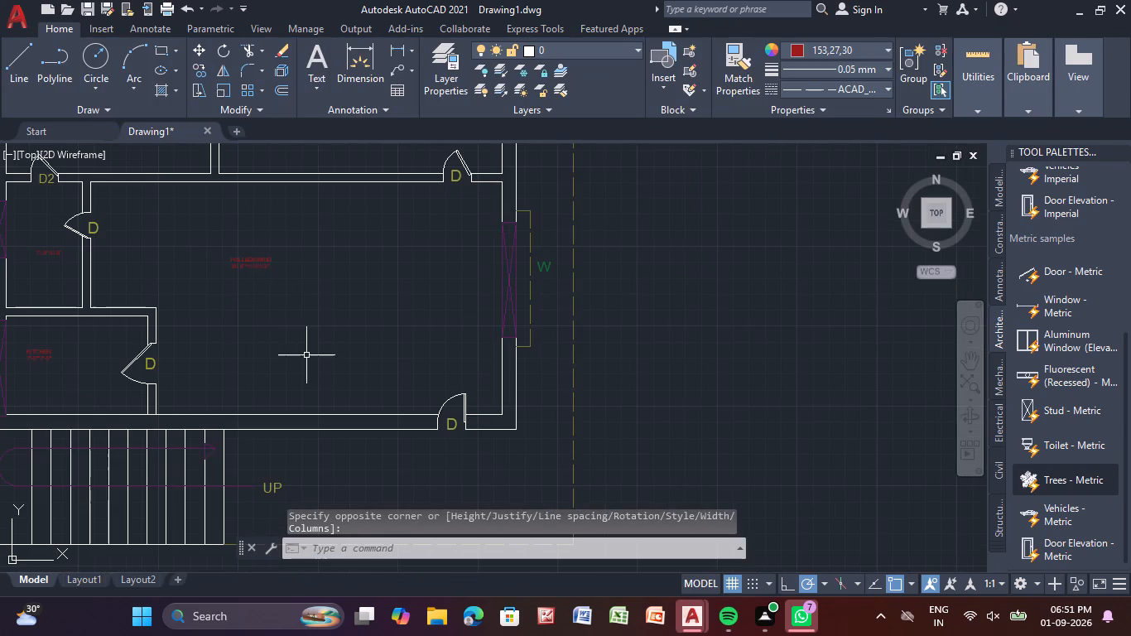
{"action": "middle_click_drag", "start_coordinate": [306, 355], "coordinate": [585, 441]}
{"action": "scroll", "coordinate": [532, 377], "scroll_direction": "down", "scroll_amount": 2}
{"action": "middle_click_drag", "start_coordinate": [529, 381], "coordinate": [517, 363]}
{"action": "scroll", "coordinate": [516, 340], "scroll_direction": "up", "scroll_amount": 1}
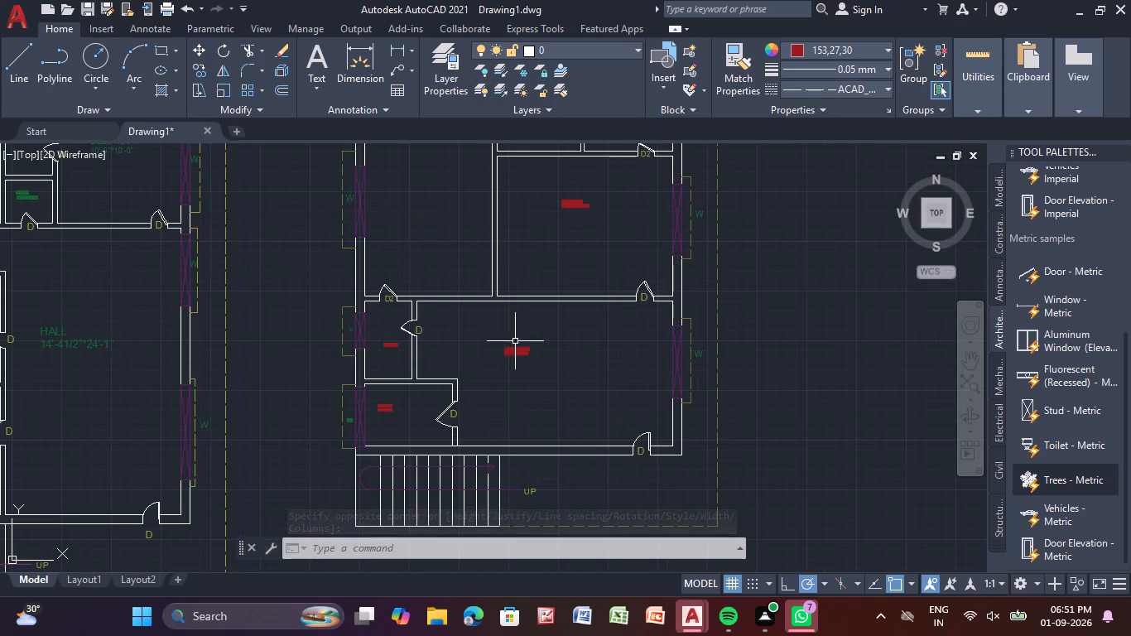
Scale the HALL&DINNING label up by a factor of about 2.5 from its insertion corner.
{"action": "left_click", "coordinate": [506, 351]}
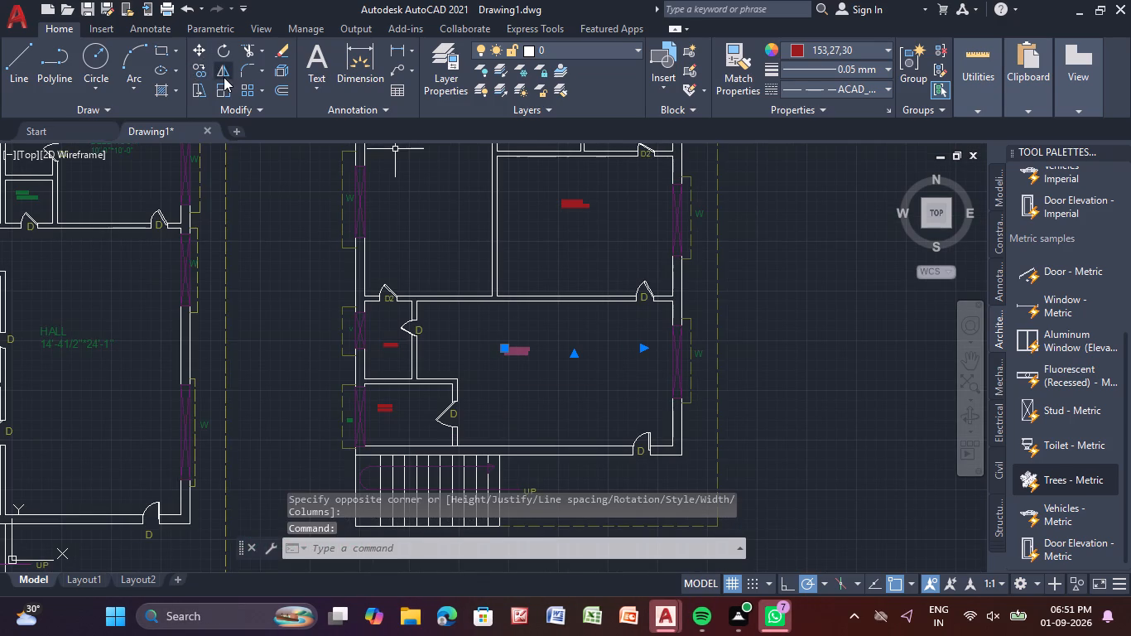
{"action": "left_click", "coordinate": [224, 77]}
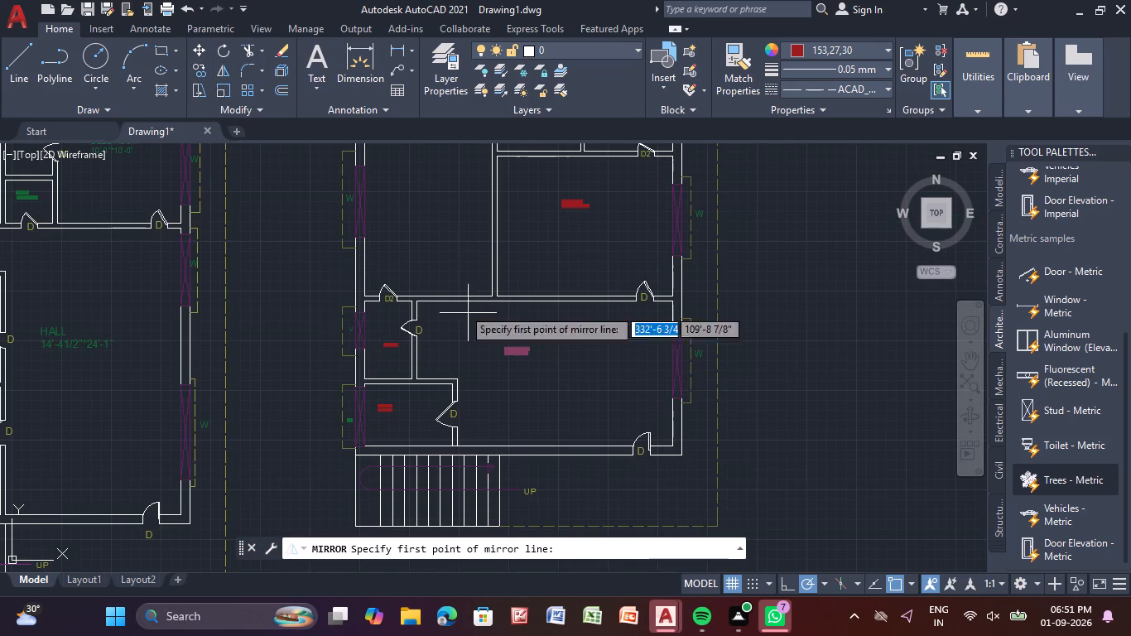
{"action": "left_click", "coordinate": [233, 94]}
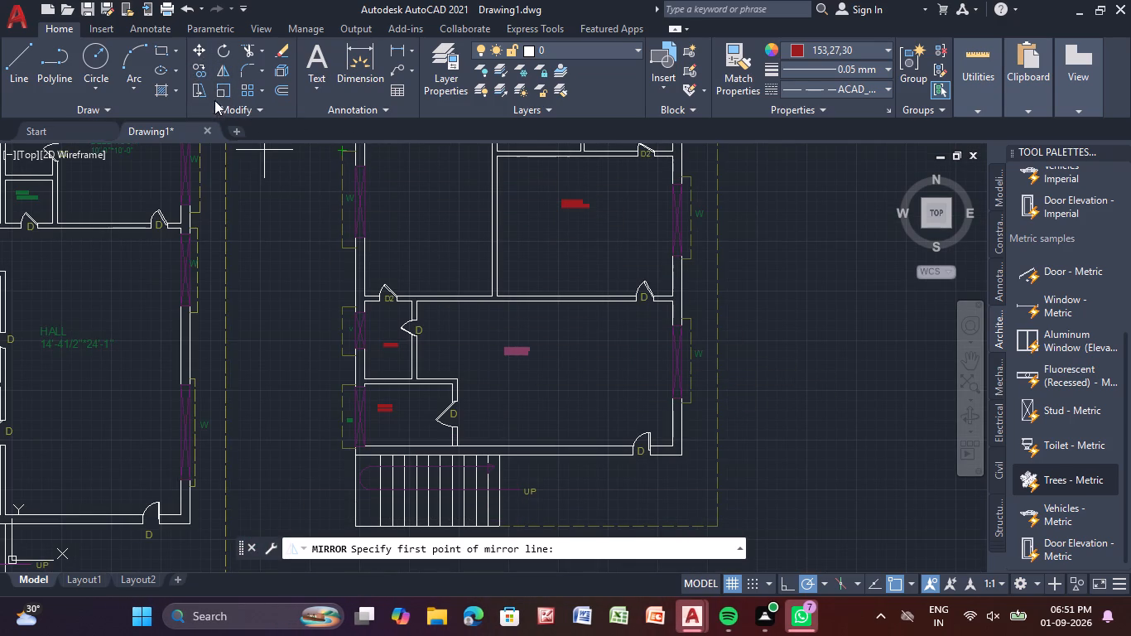
{"action": "left_click", "coordinate": [214, 92]}
{"action": "left_click", "coordinate": [516, 353]}
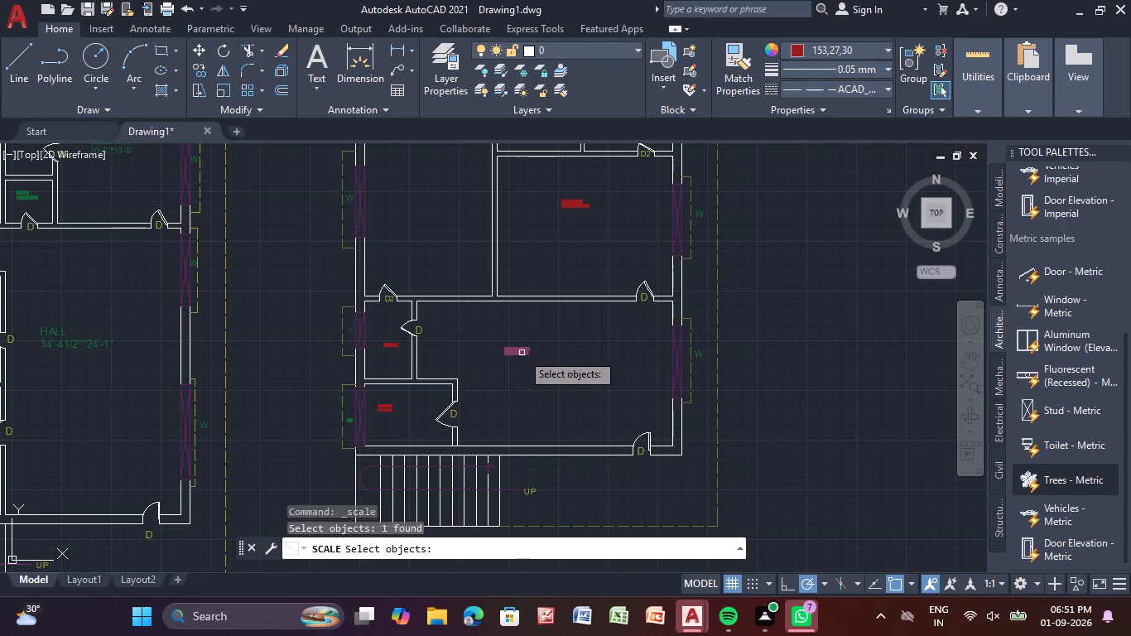
{"action": "key", "text": "Return"}
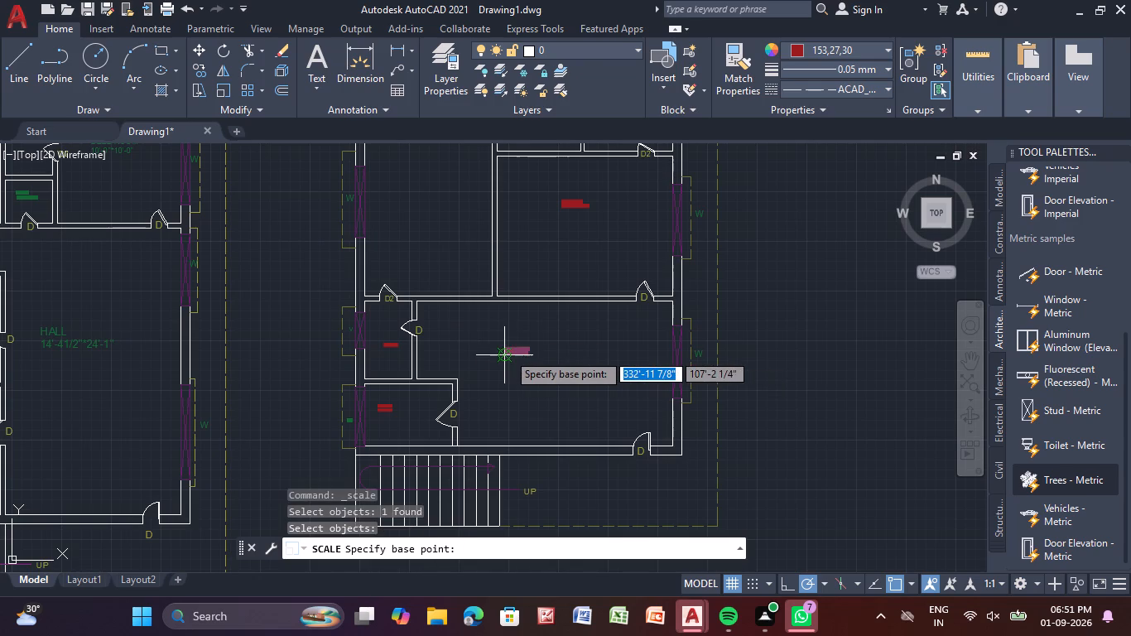
{"action": "left_click", "coordinate": [513, 347]}
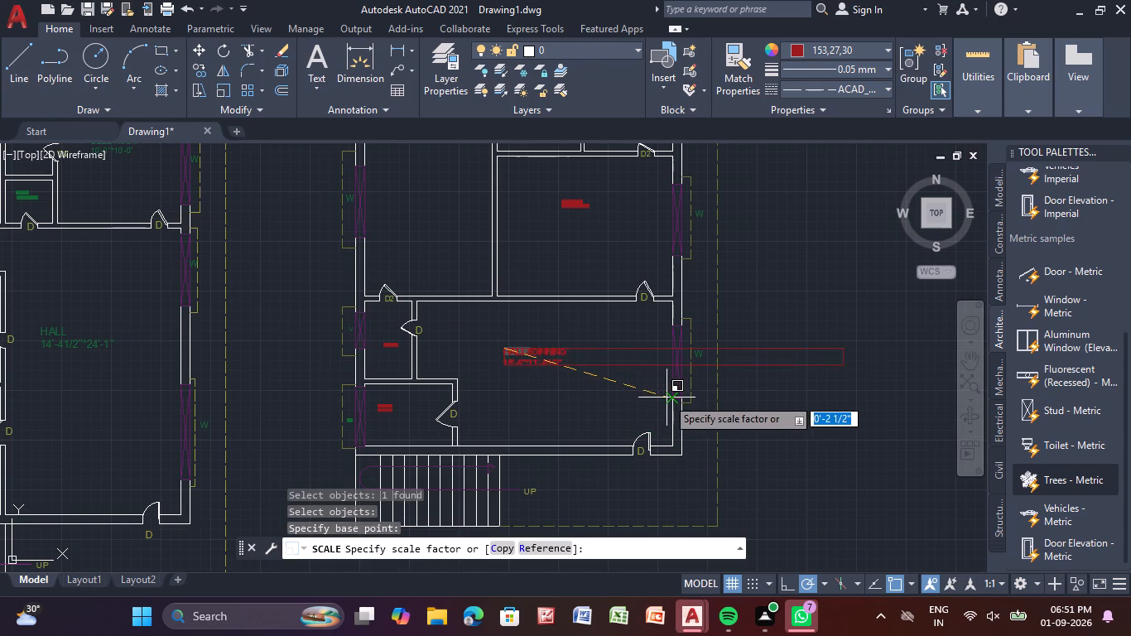
{"action": "left_click", "coordinate": [668, 397]}
Scale up the KITCHEN label with its room size so it reads clearly inside the kitchen.
{"action": "left_click", "coordinate": [378, 406]}
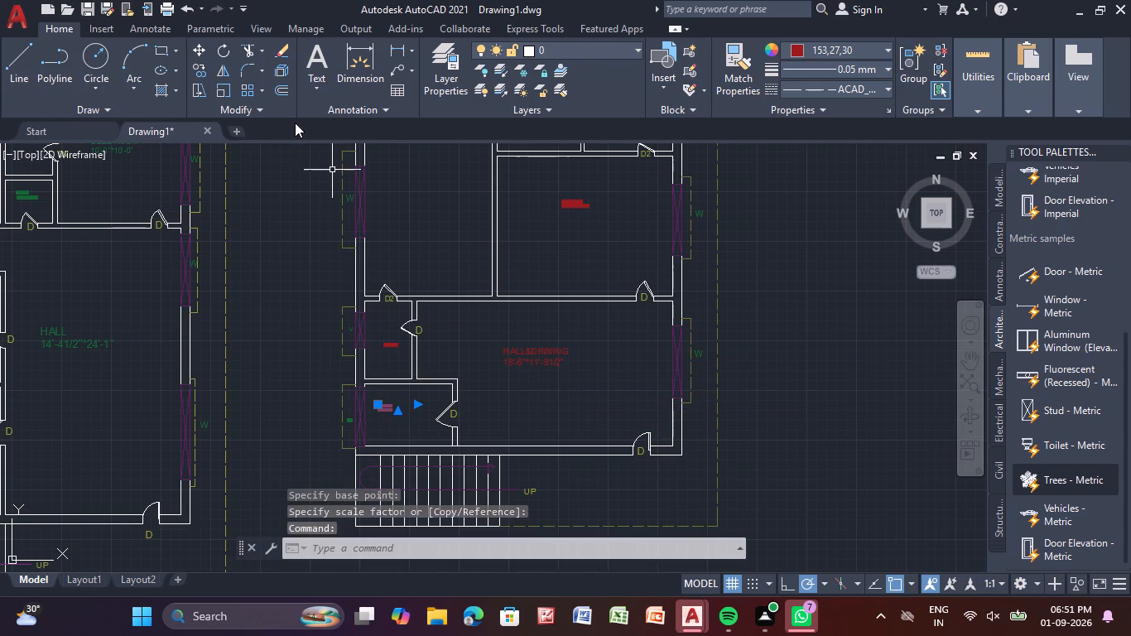
{"action": "double_click", "coordinate": [218, 89]}
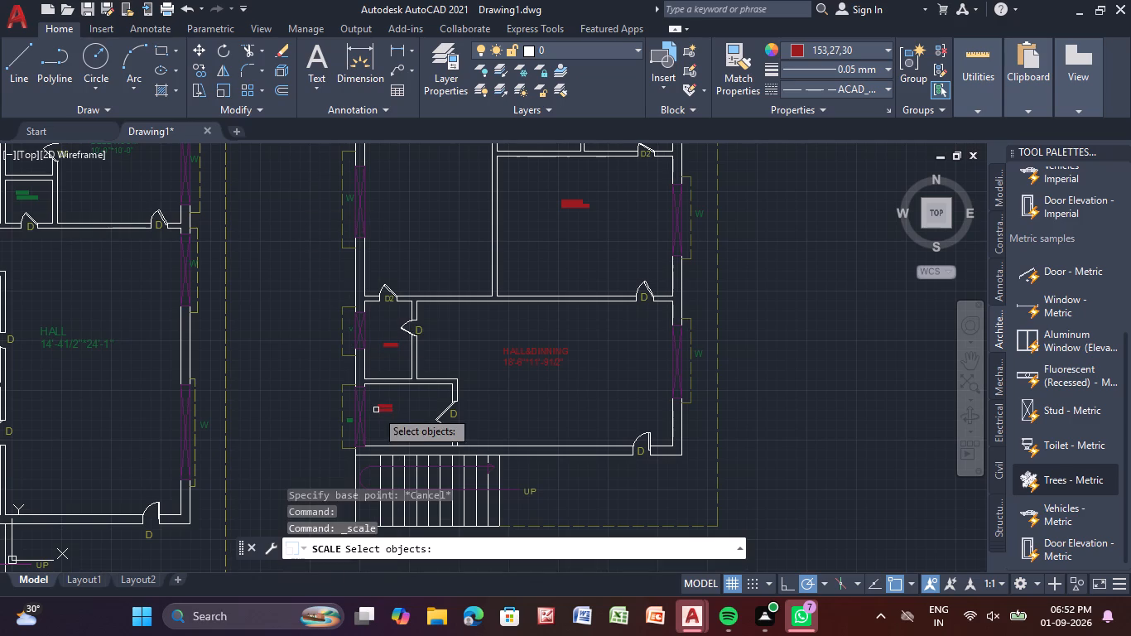
{"action": "left_click", "coordinate": [386, 407]}
{"action": "key", "text": "Return"}
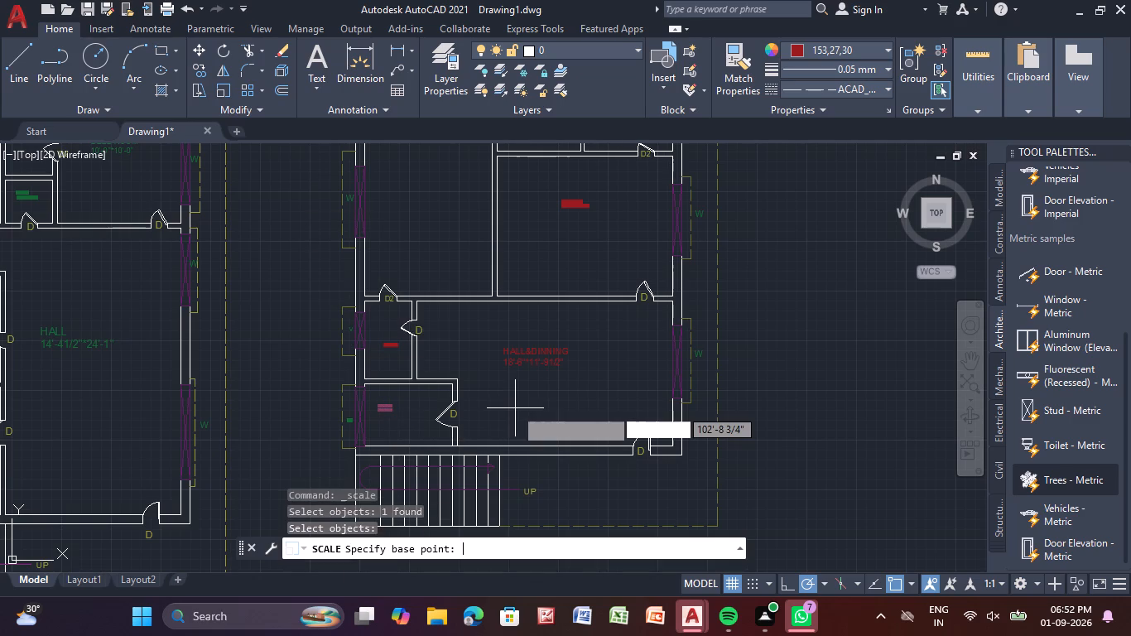
{"action": "left_click", "coordinate": [387, 407]}
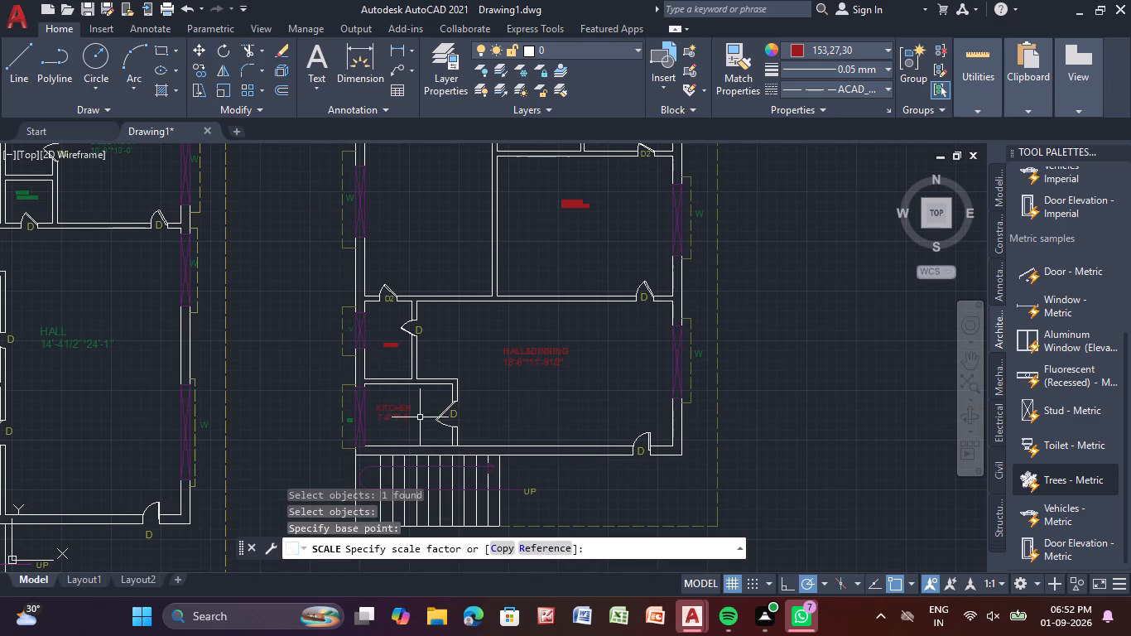
{"action": "left_click", "coordinate": [420, 417]}
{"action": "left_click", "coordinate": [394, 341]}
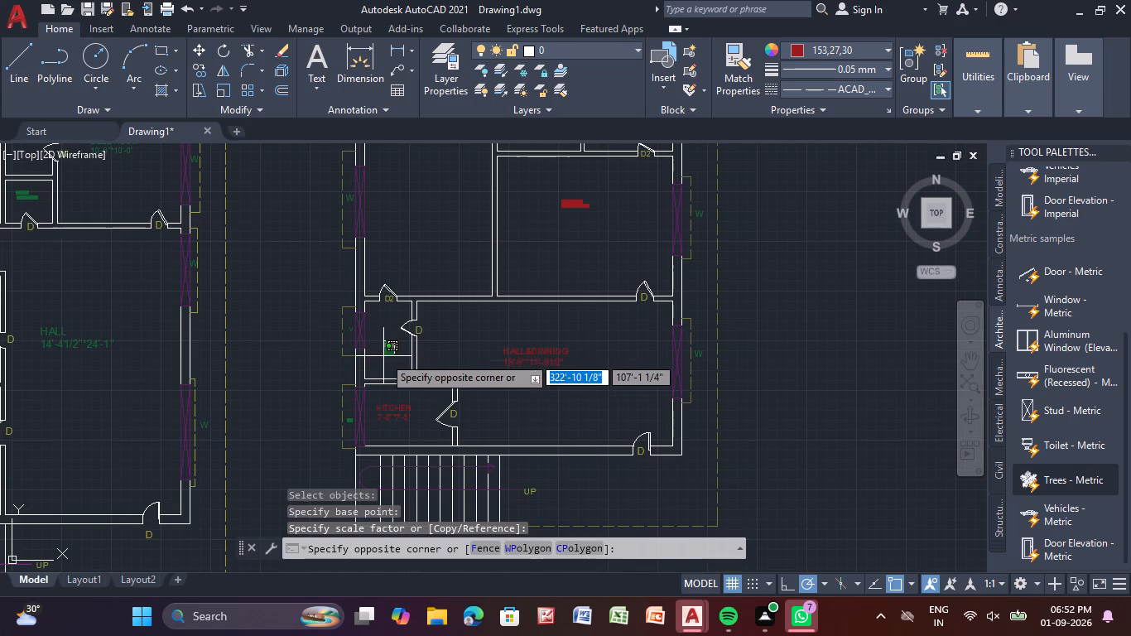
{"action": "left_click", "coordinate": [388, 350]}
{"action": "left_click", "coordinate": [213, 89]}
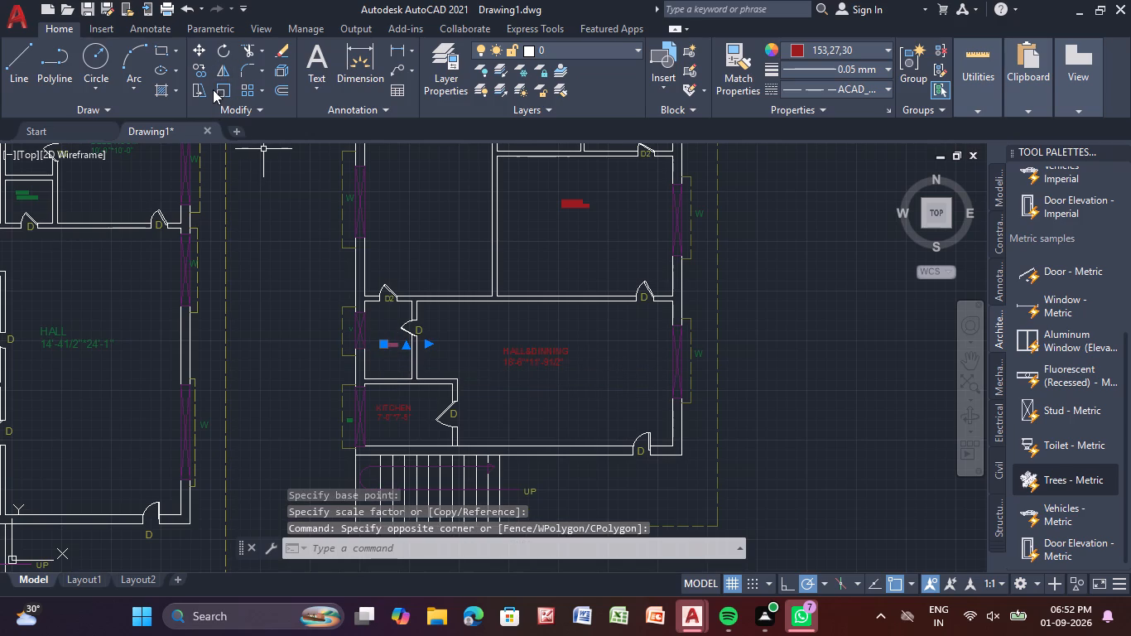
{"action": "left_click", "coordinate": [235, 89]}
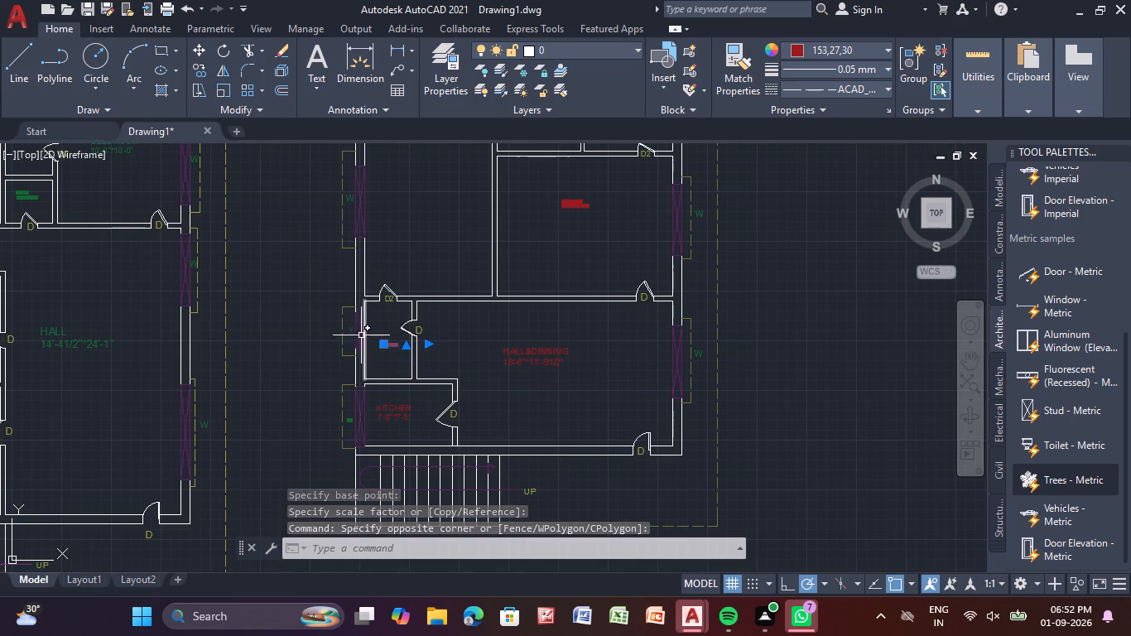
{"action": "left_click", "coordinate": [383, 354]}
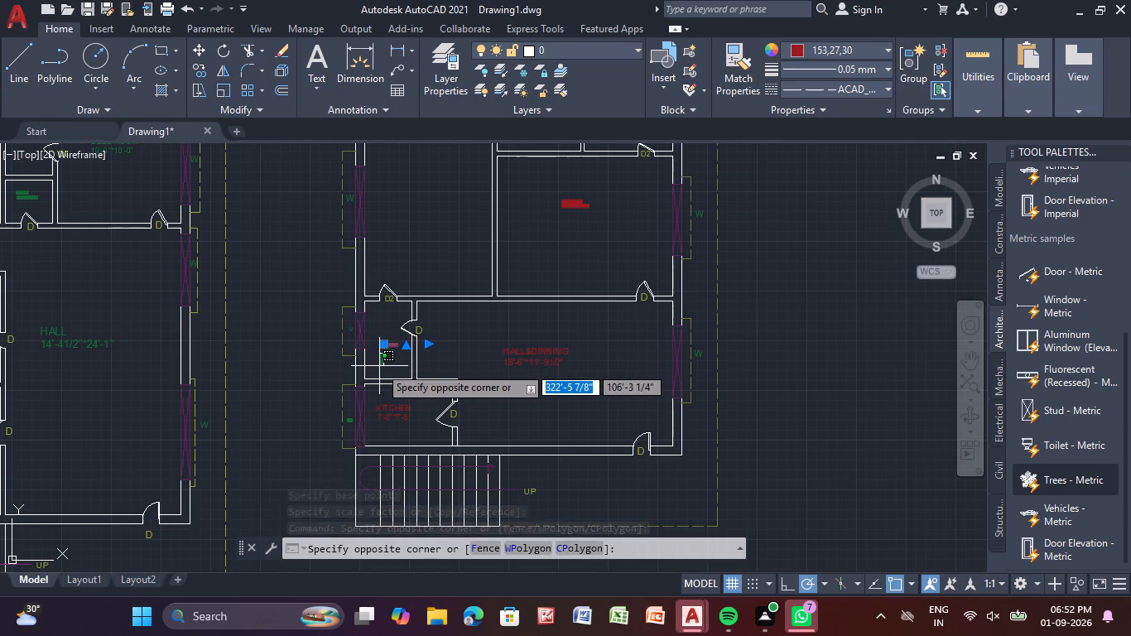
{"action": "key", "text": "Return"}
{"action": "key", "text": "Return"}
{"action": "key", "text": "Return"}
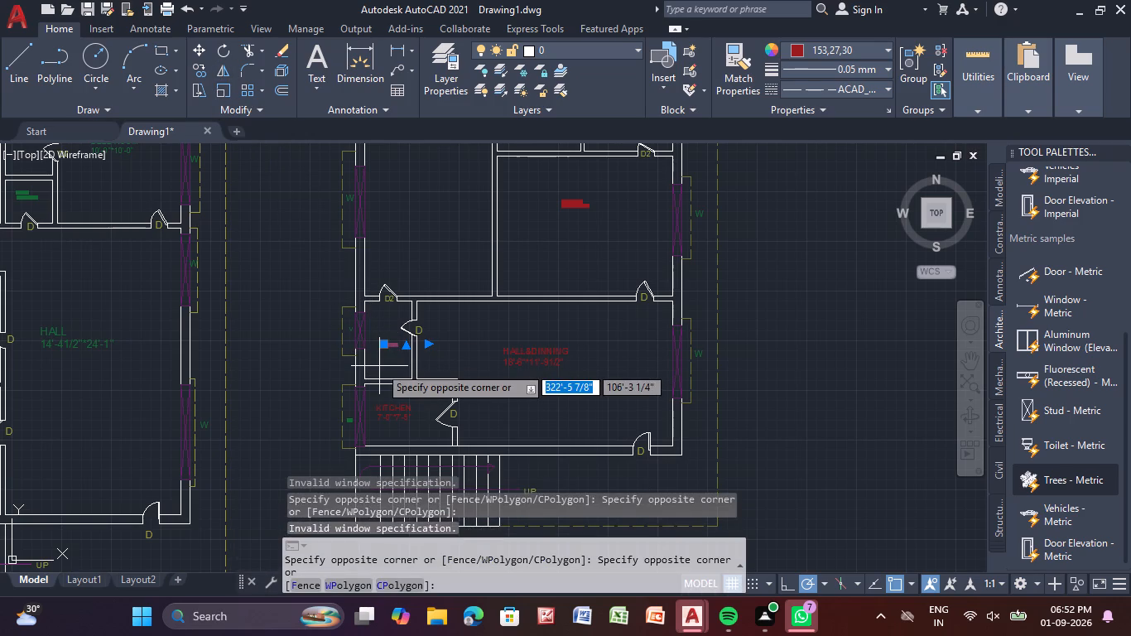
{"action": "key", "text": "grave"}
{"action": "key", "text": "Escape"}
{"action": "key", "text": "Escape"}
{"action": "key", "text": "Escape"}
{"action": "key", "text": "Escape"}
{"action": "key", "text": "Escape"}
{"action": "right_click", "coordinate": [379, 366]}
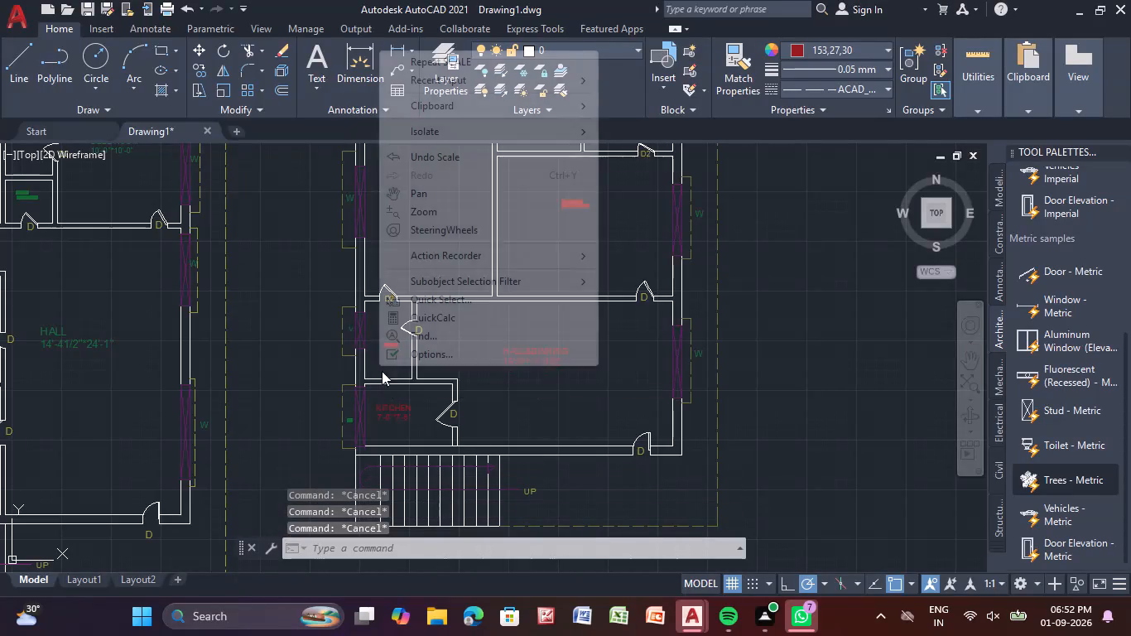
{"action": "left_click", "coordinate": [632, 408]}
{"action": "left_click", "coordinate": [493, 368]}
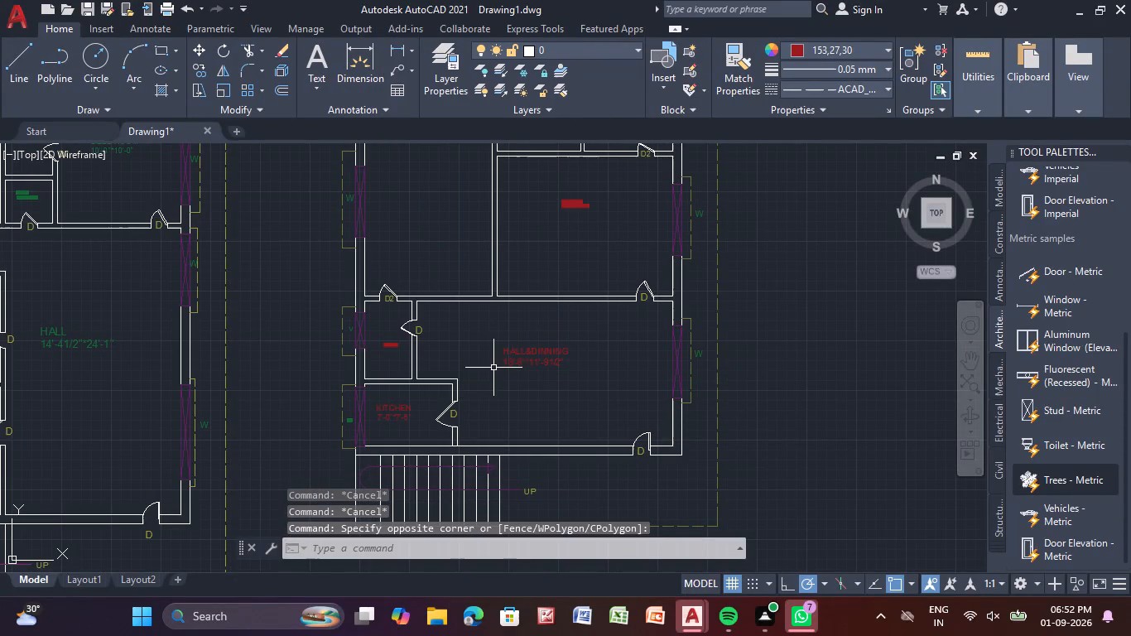
Scale the 7'-0"*4'-0" size label in the small ventilated room above the kitchen by a factor of about 1.5.
{"action": "left_click", "coordinate": [387, 347]}
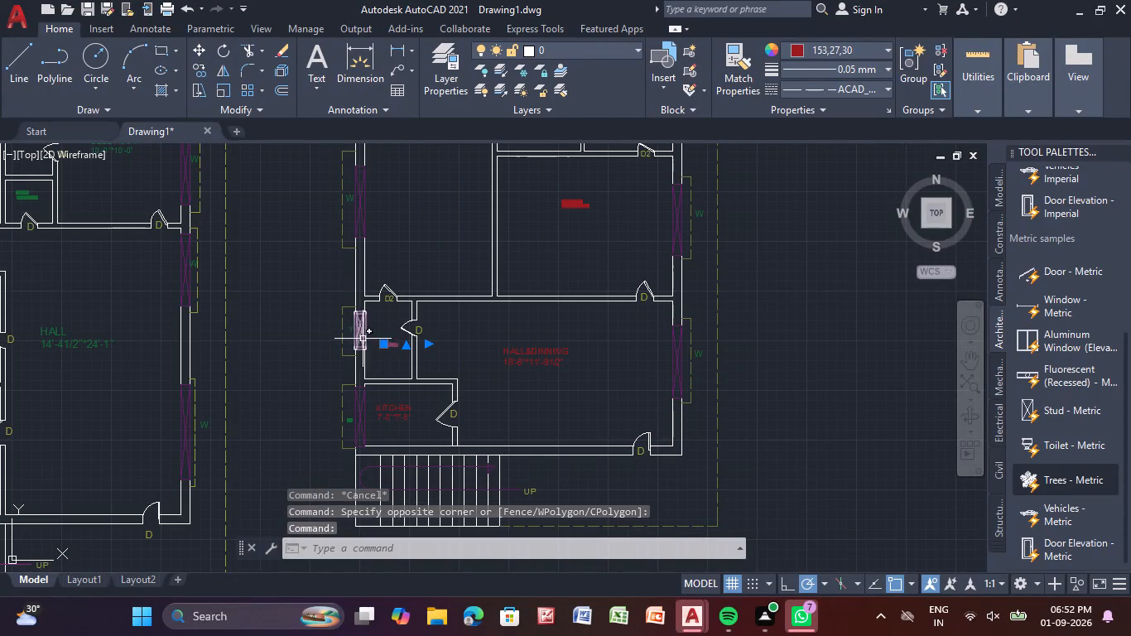
{"action": "left_click", "coordinate": [224, 92]}
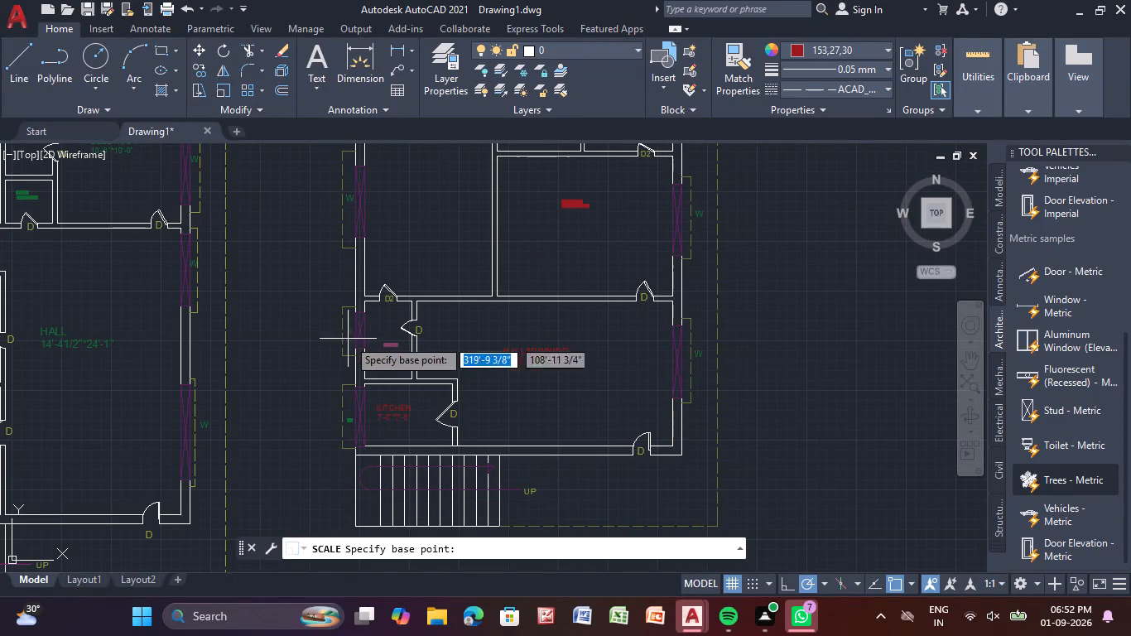
{"action": "left_click", "coordinate": [391, 347]}
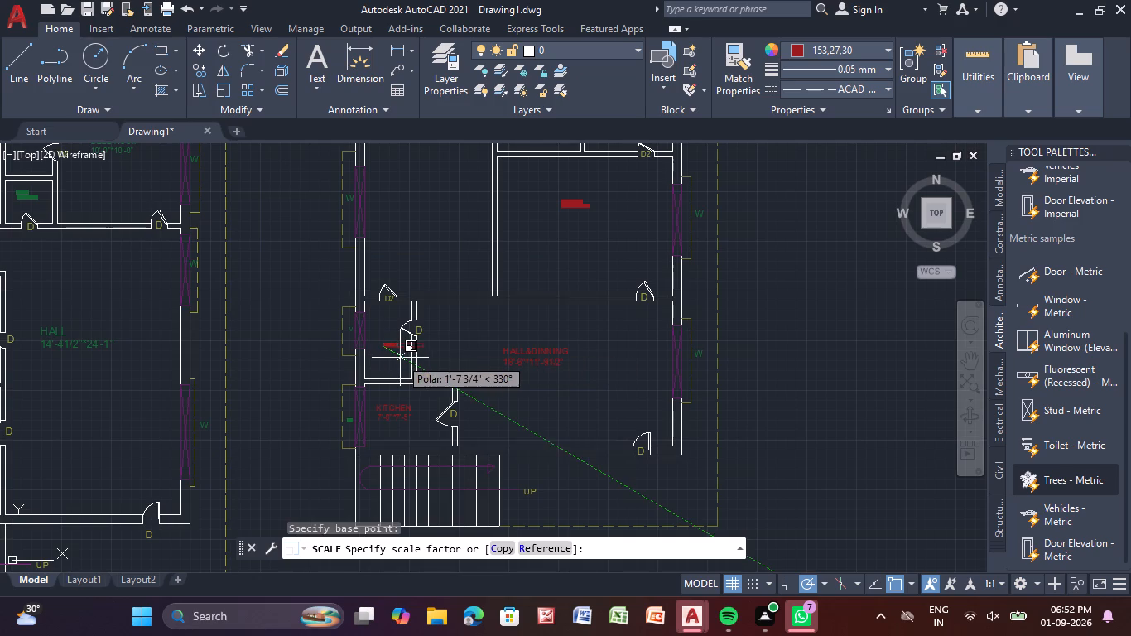
{"action": "scroll", "coordinate": [400, 358], "scroll_direction": "up", "scroll_amount": 2}
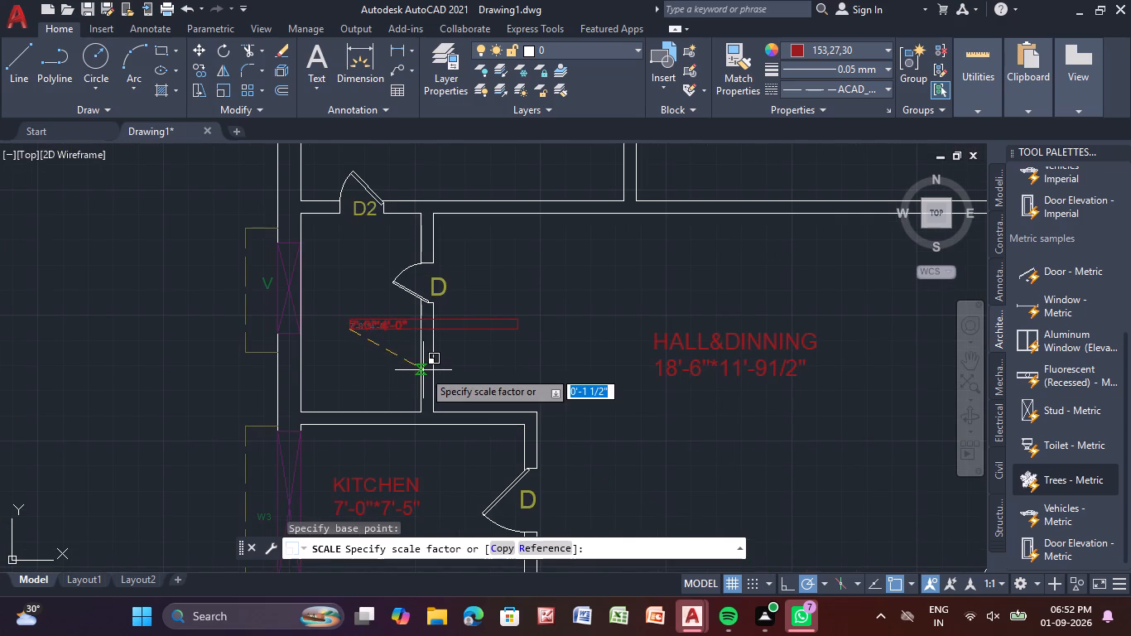
{"action": "left_click", "coordinate": [423, 370]}
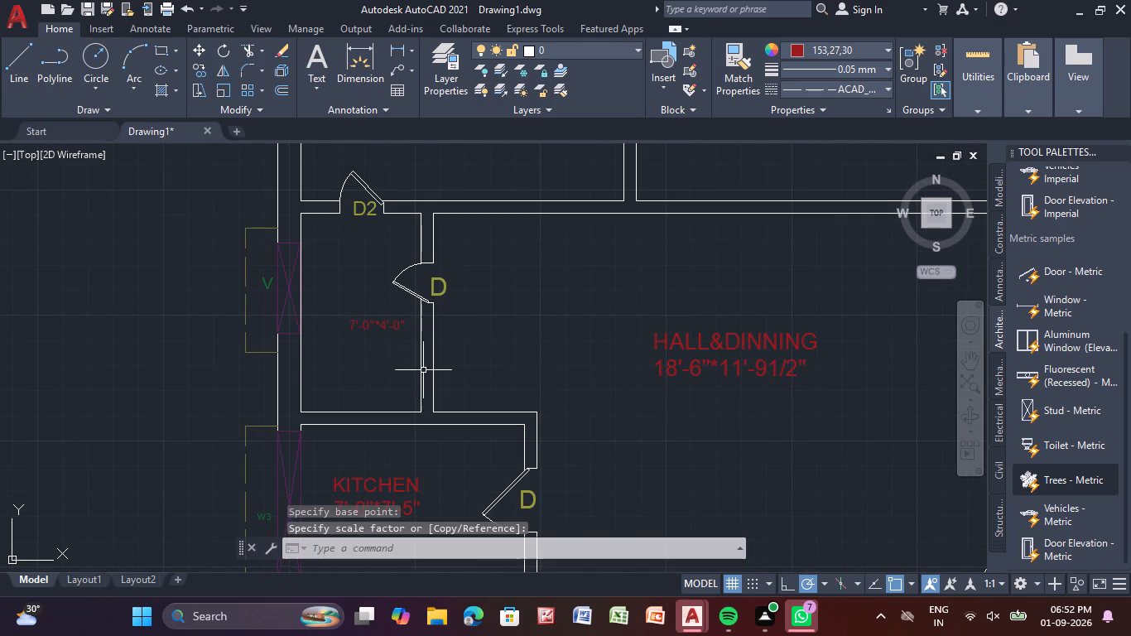
Scale up the BEED ROOM label and its room size in the bedroom above the hall.
{"action": "middle_click_drag", "start_coordinate": [395, 329], "coordinate": [325, 450]}
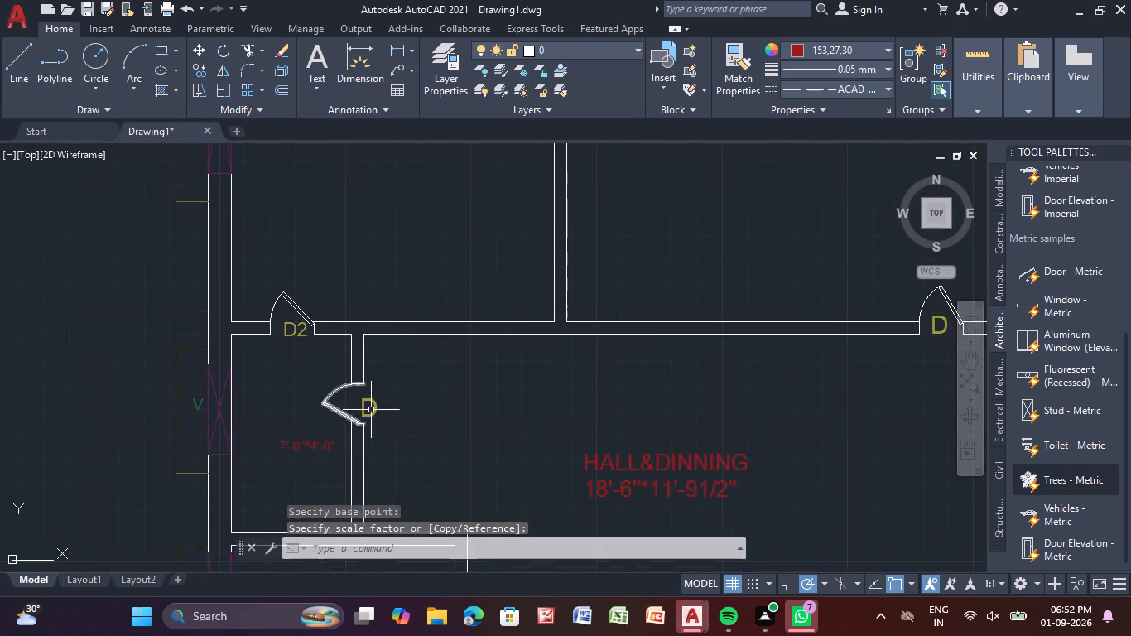
{"action": "scroll", "coordinate": [394, 397], "scroll_direction": "down", "scroll_amount": 1}
{"action": "middle_click_drag", "start_coordinate": [561, 333], "coordinate": [377, 576]}
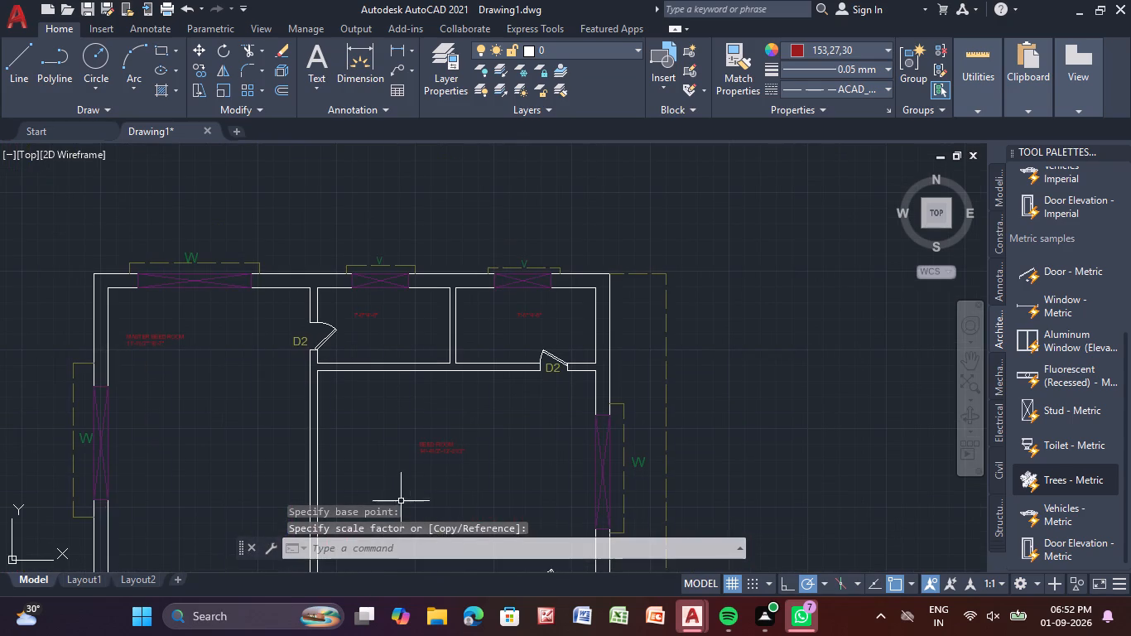
{"action": "middle_click_drag", "start_coordinate": [406, 490], "coordinate": [554, 367]}
{"action": "left_click", "coordinate": [596, 324]}
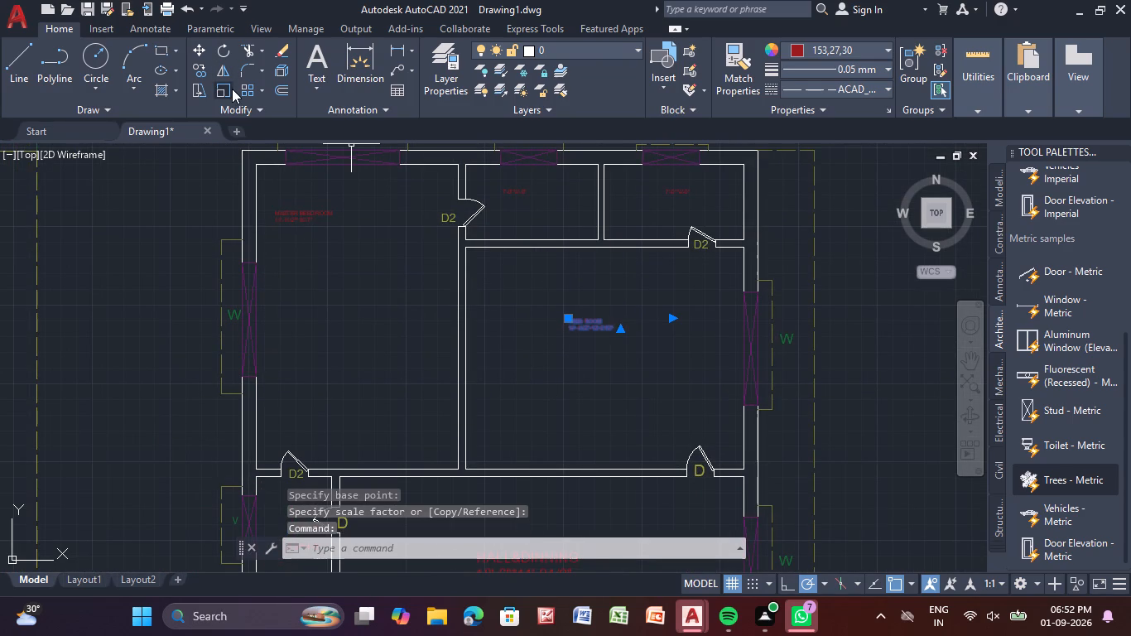
{"action": "left_click", "coordinate": [232, 88]}
{"action": "left_click", "coordinate": [586, 331]}
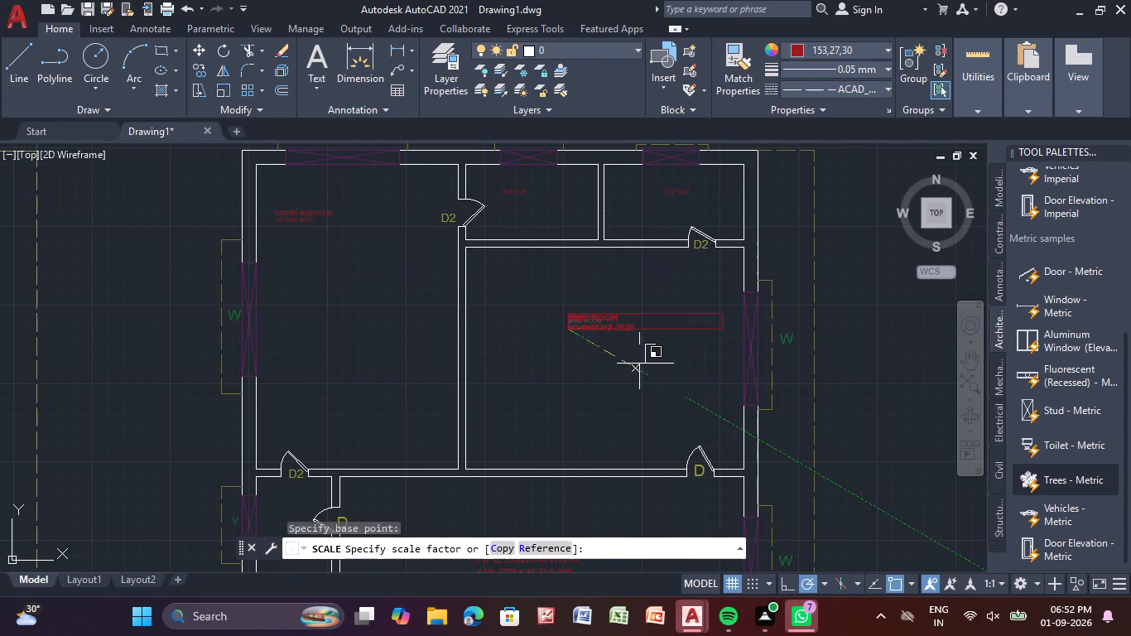
{"action": "left_click", "coordinate": [699, 386]}
Scale up the MASTER BEED ROOM label and its room size from its insertion corner.
{"action": "middle_click_drag", "start_coordinate": [596, 307], "coordinate": [565, 387]}
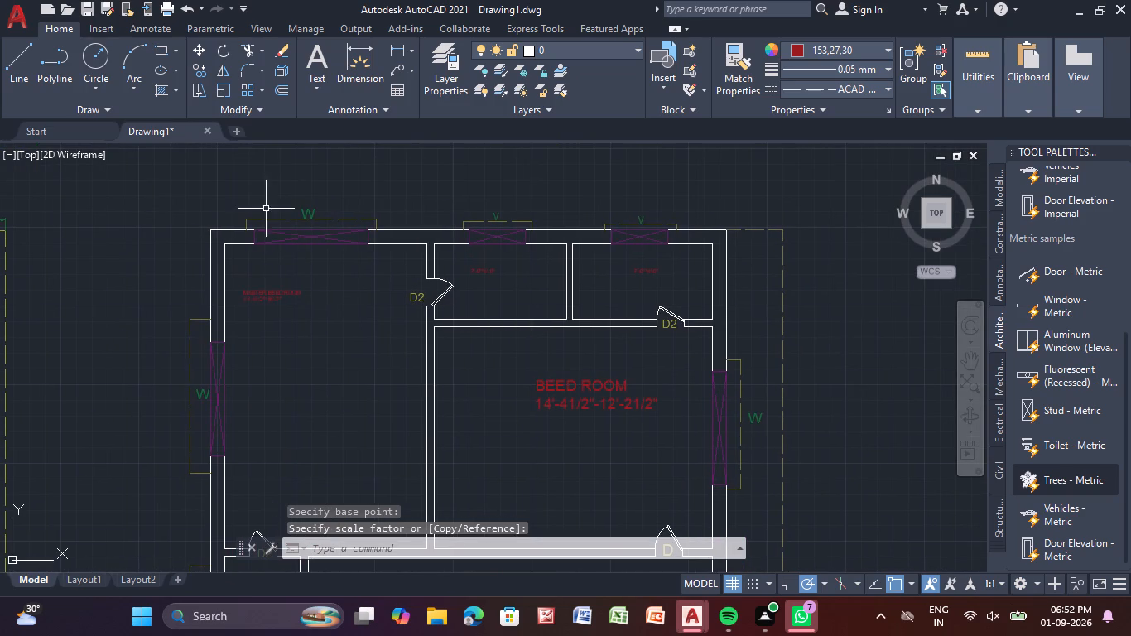
{"action": "left_click", "coordinate": [267, 299]}
{"action": "left_click", "coordinate": [227, 92]}
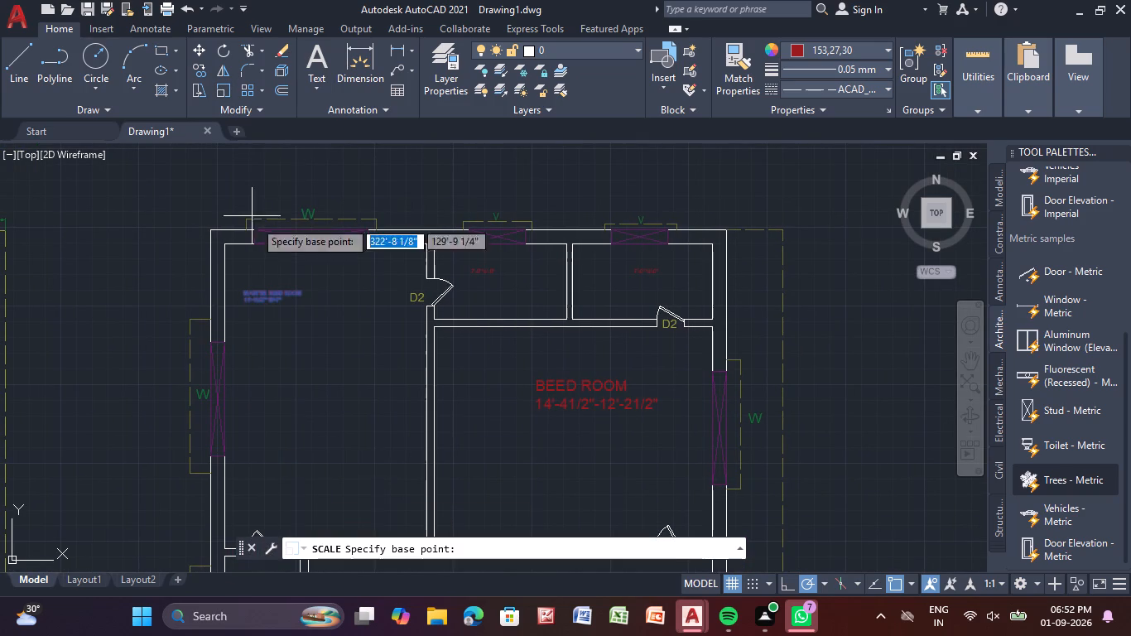
{"action": "left_click", "coordinate": [258, 301]}
{"action": "left_click", "coordinate": [332, 410]}
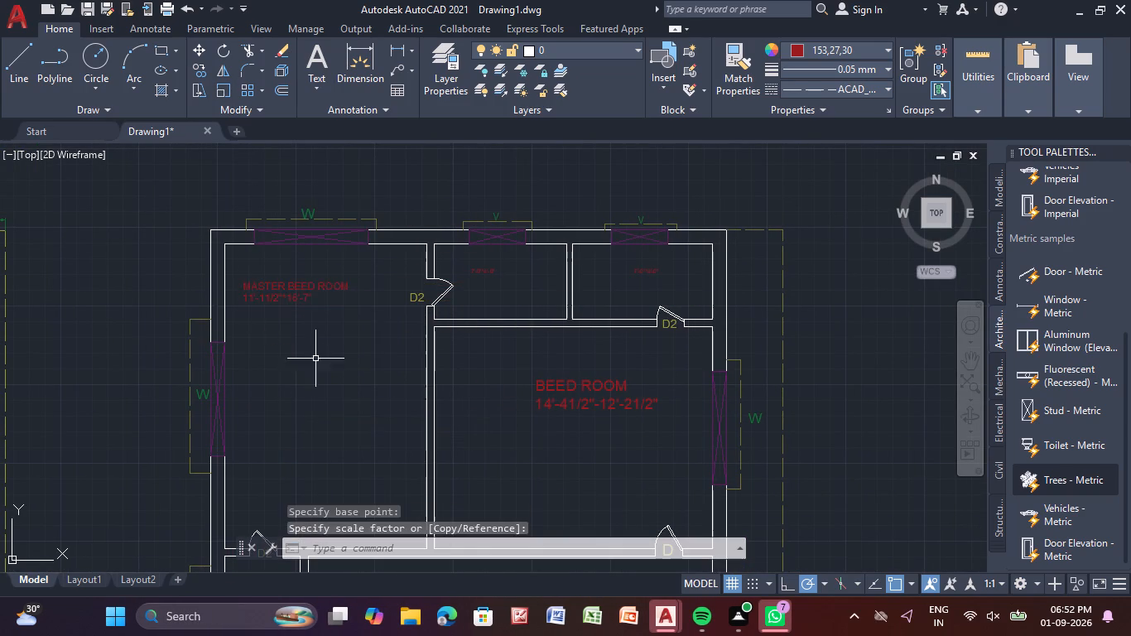
Move the MASTER BEED ROOM label down to the lower middle part of its room.
{"action": "left_click", "coordinate": [303, 294]}
{"action": "left_click_drag", "start_coordinate": [242, 286], "coordinate": [244, 305]}
{"action": "left_click", "coordinate": [256, 421]}
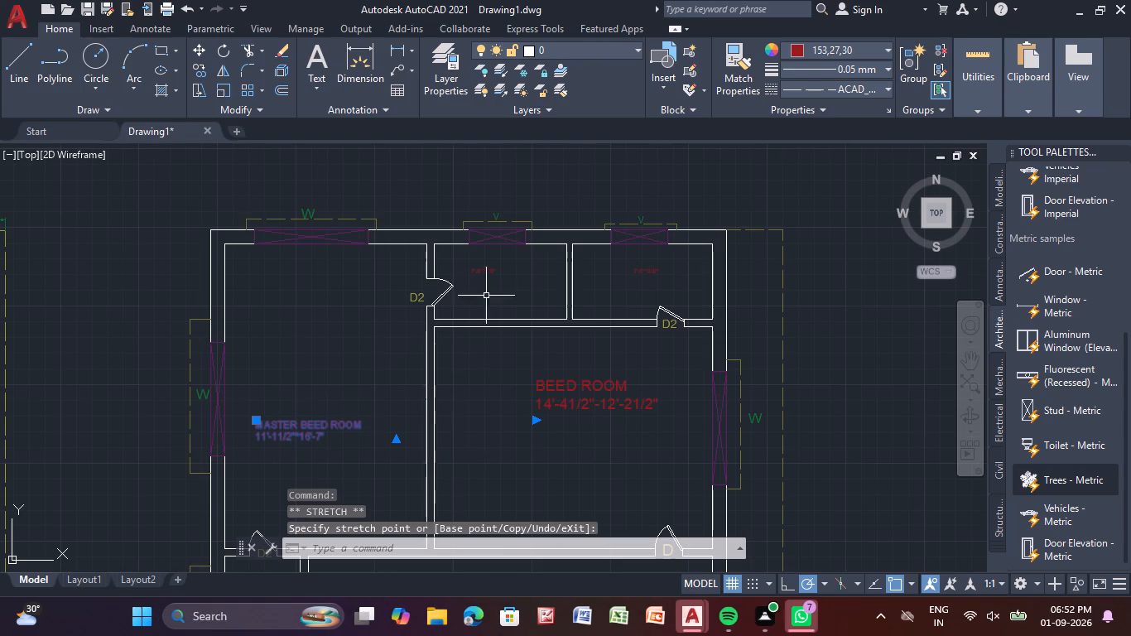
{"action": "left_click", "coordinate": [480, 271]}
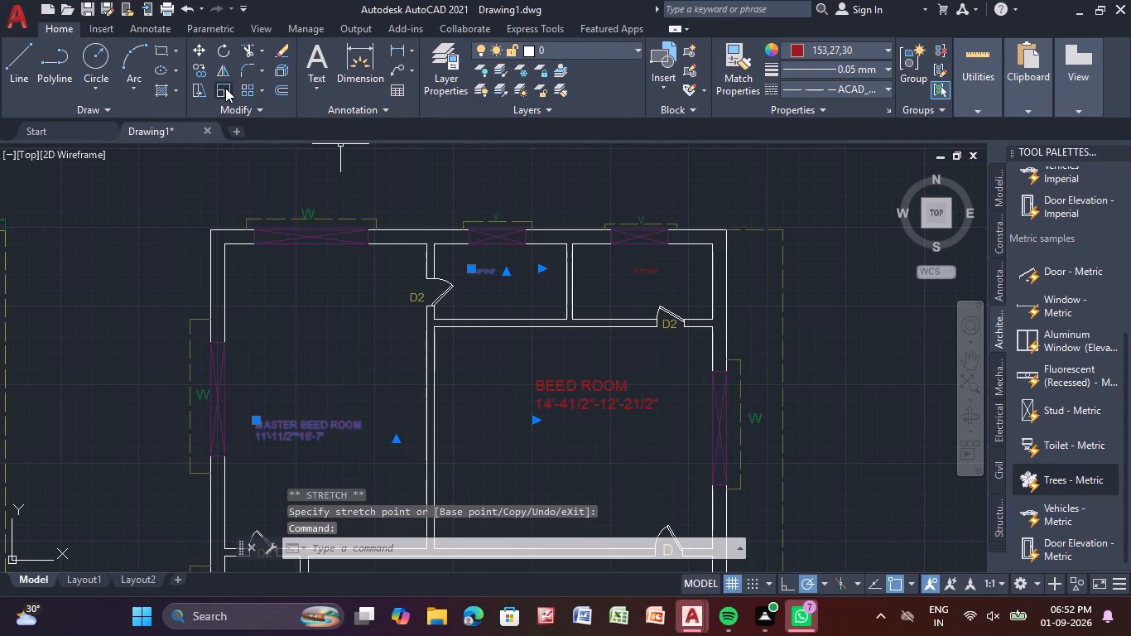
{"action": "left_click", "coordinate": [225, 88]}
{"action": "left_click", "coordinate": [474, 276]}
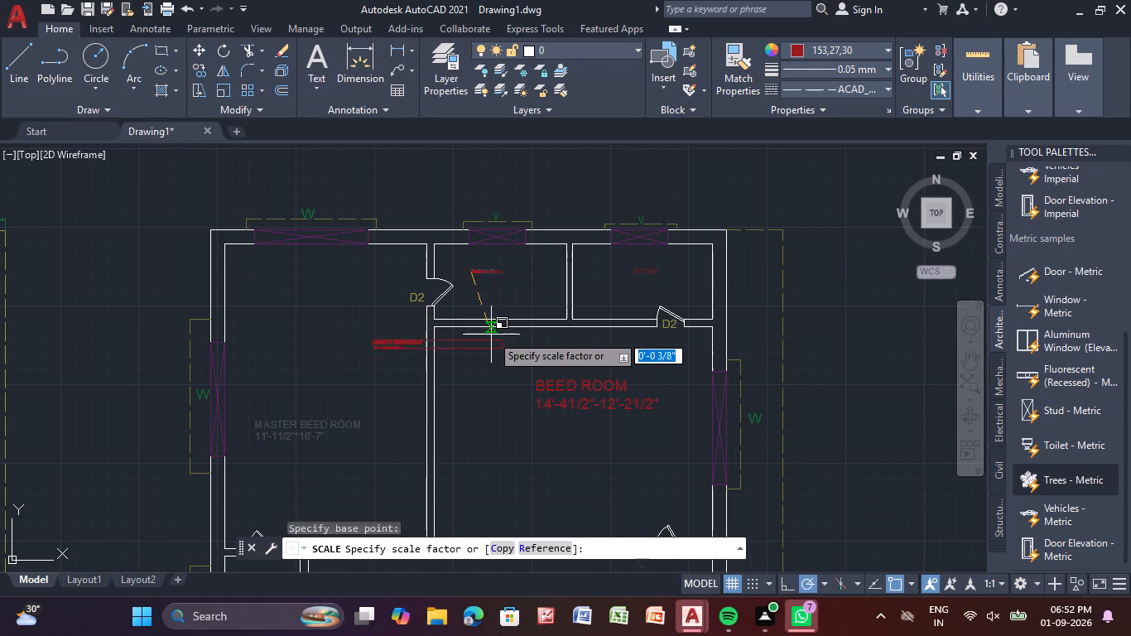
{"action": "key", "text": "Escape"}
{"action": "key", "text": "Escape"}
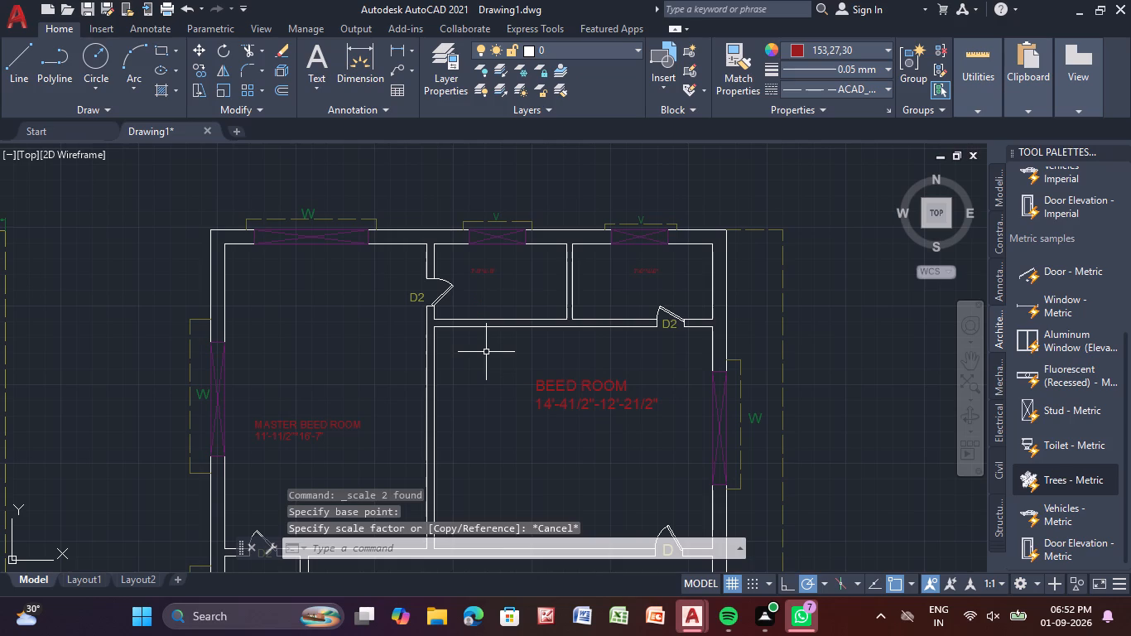
Scale up the 7'-0"*4'-0" size labels in the two small ventilated rooms above the BEED ROOM.
{"action": "left_click", "coordinate": [219, 94]}
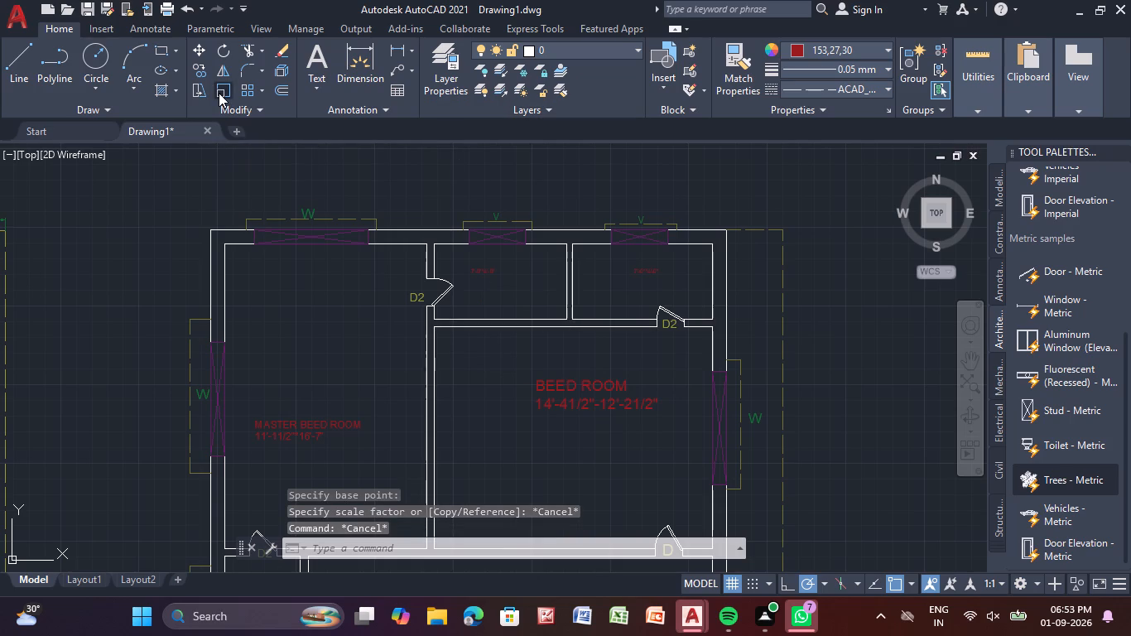
{"action": "left_click", "coordinate": [480, 272]}
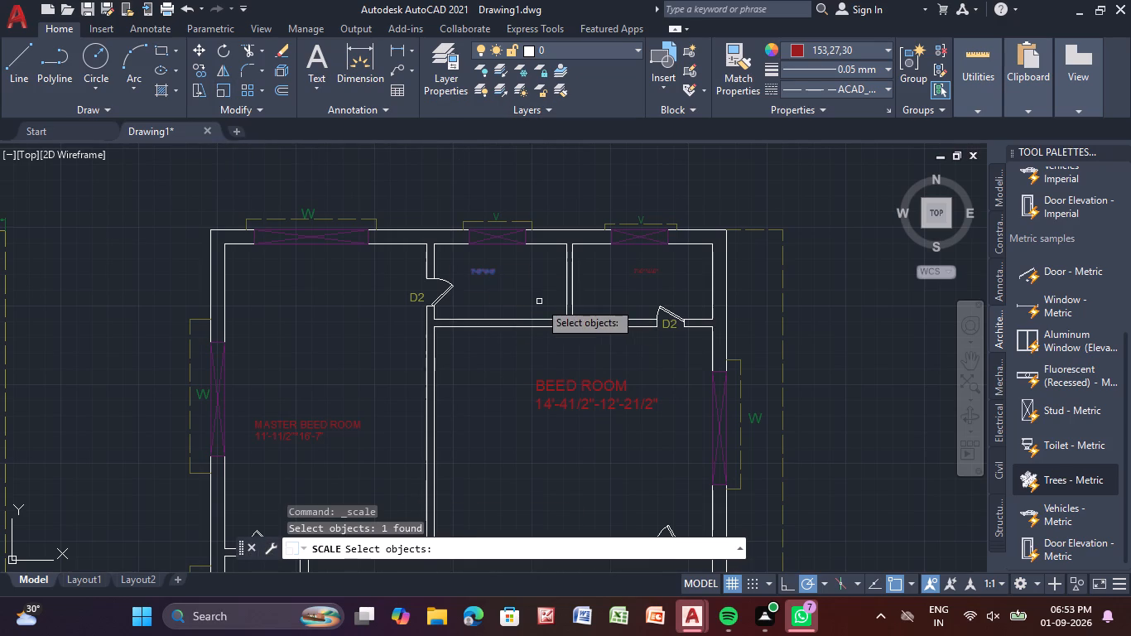
{"action": "key", "text": "Return"}
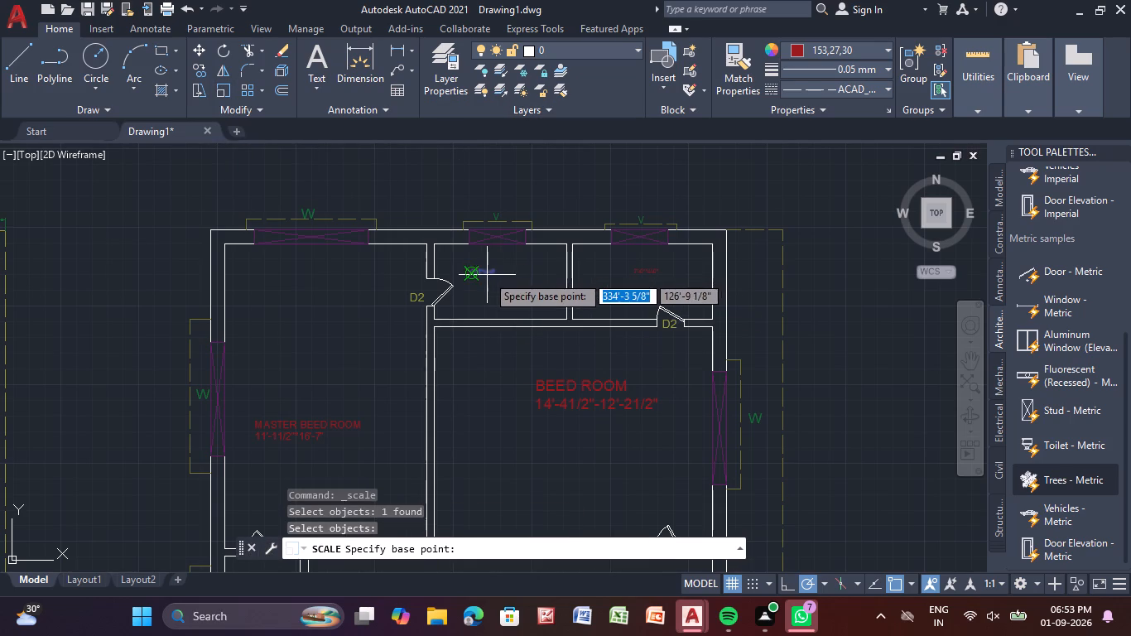
{"action": "left_click", "coordinate": [487, 275]}
{"action": "left_click", "coordinate": [544, 295]}
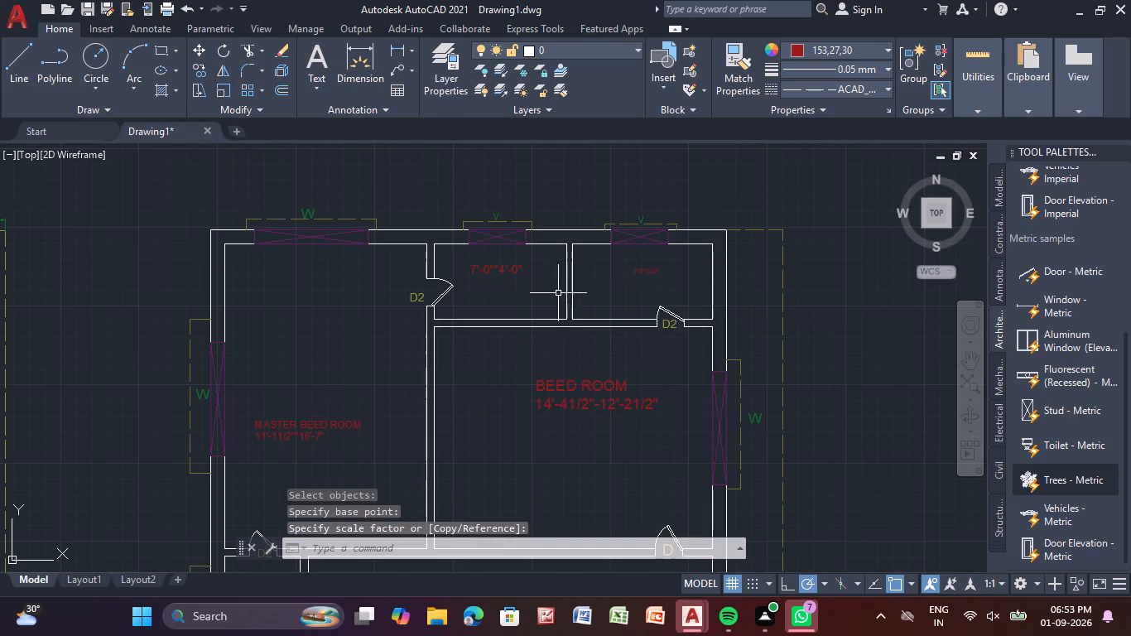
{"action": "left_click", "coordinate": [653, 272]}
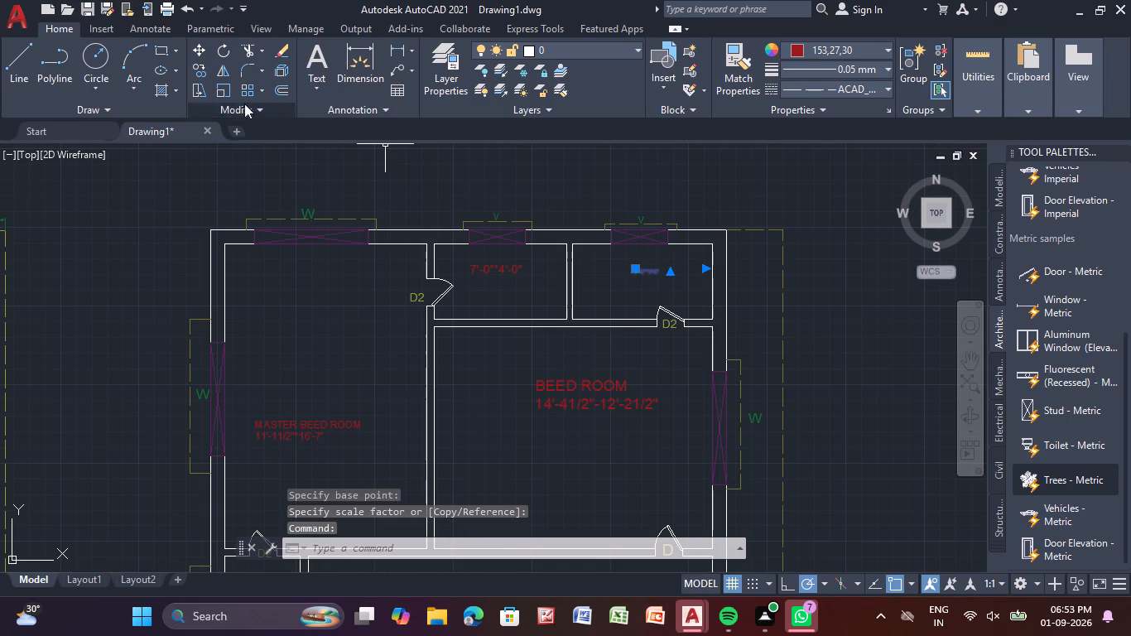
{"action": "left_click", "coordinate": [217, 87]}
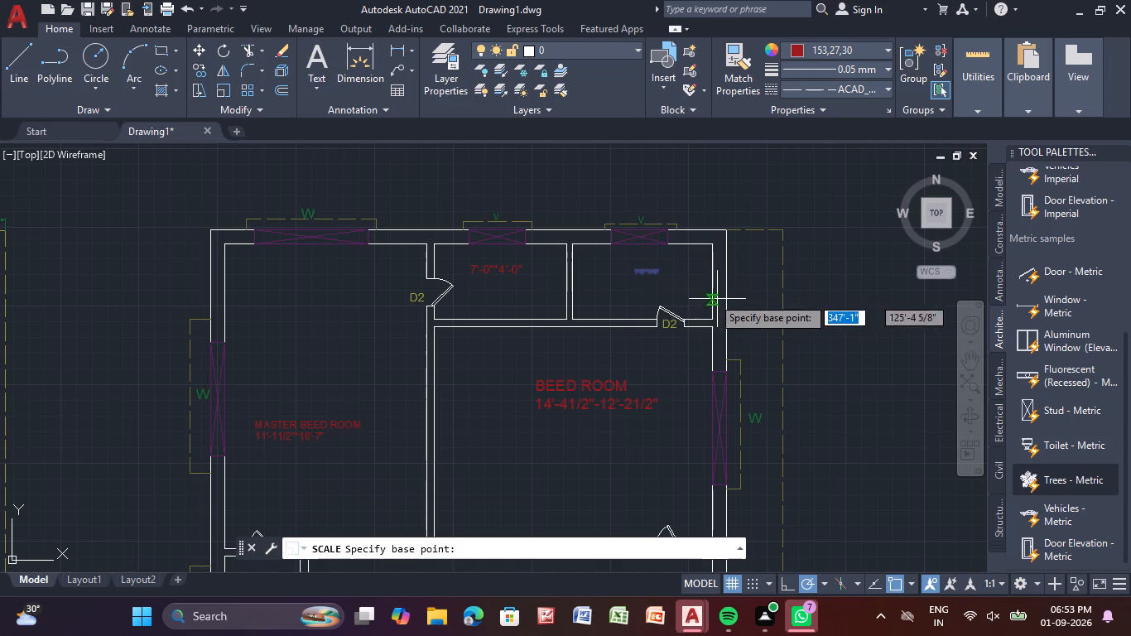
{"action": "left_click", "coordinate": [645, 273]}
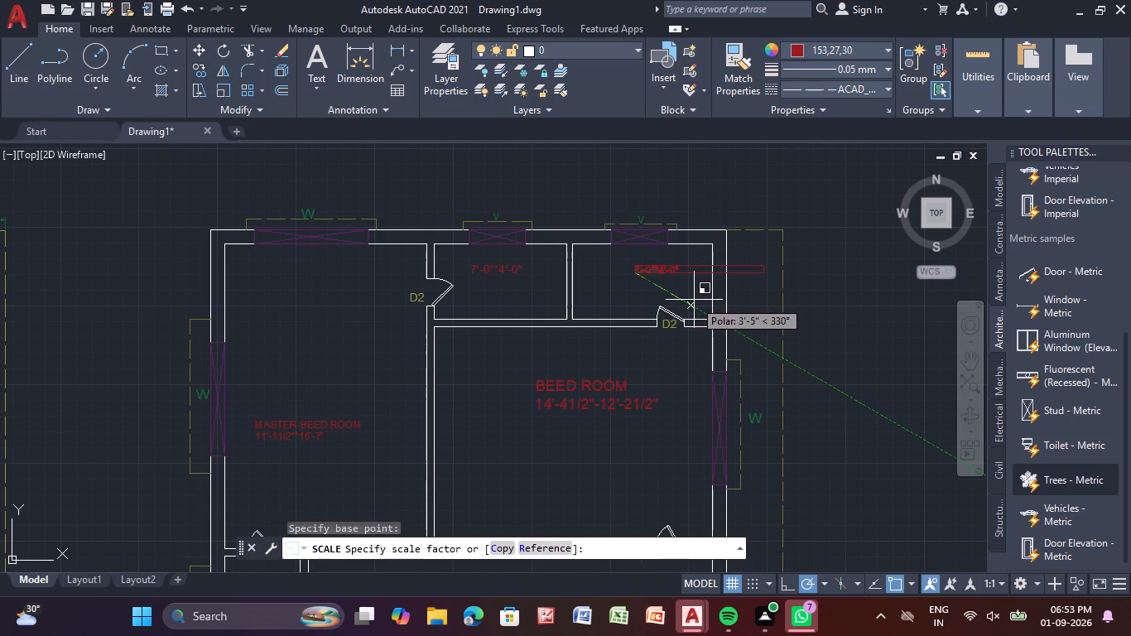
{"action": "left_click", "coordinate": [705, 306]}
Move the 7'-0"*4'-0" size labels of the two small rooms above the BEED ROOM lower, towards the middle of each room.
{"action": "middle_click", "coordinate": [676, 290]}
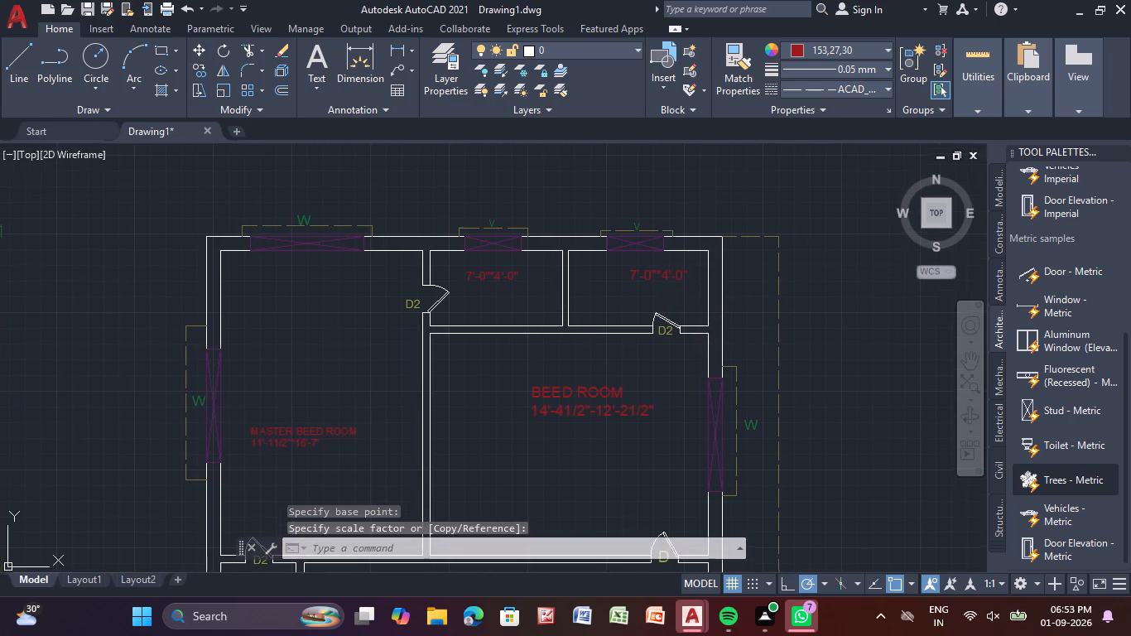
{"action": "left_click", "coordinate": [672, 277]}
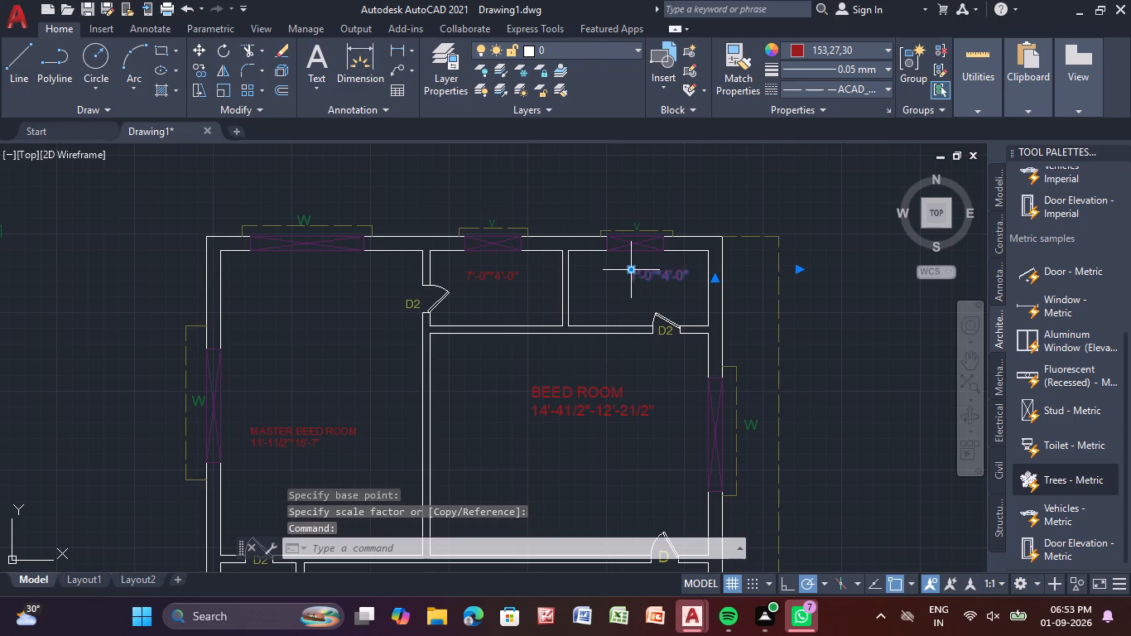
{"action": "left_click", "coordinate": [634, 270]}
{"action": "left_click", "coordinate": [599, 286]}
{"action": "left_click", "coordinate": [484, 279]}
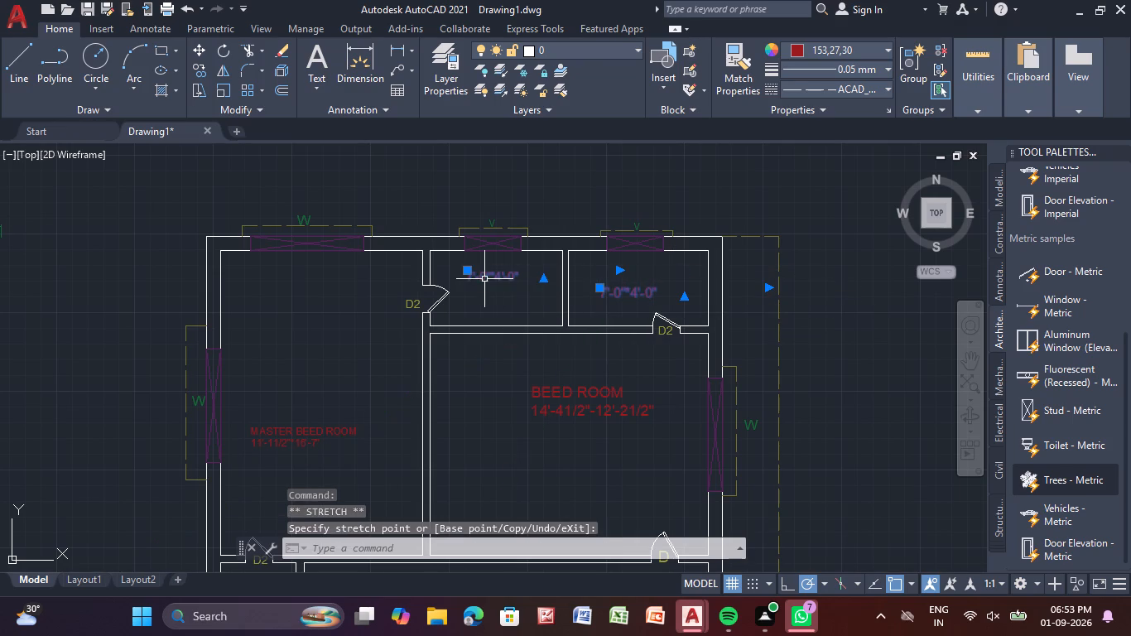
{"action": "left_click", "coordinate": [467, 273]}
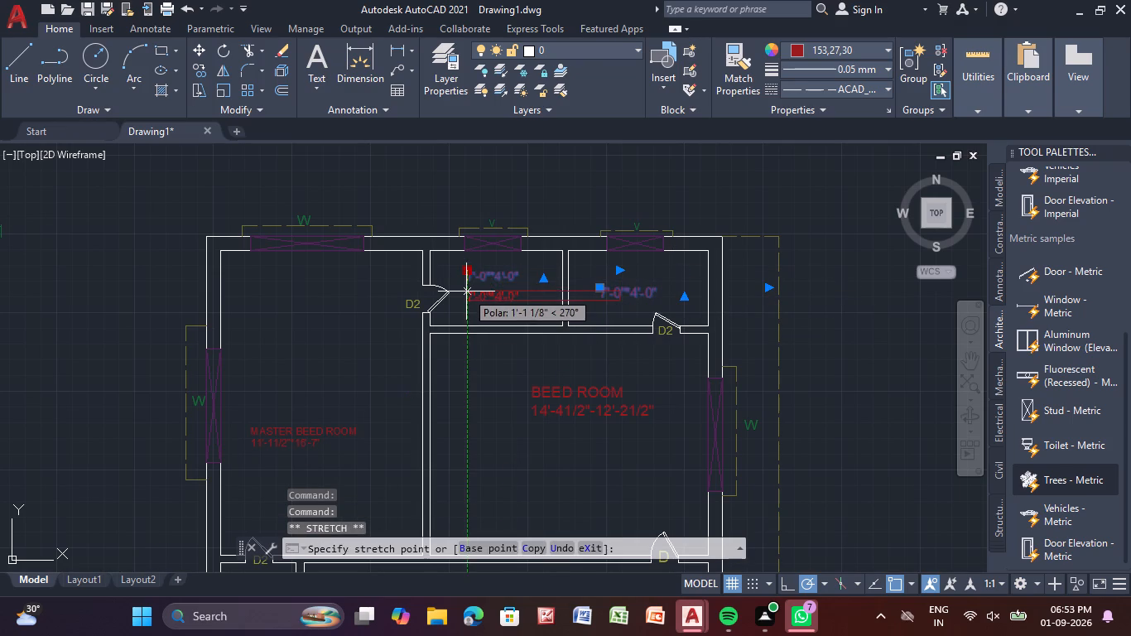
{"action": "left_click", "coordinate": [466, 291]}
{"action": "key", "text": "Escape"}
{"action": "key", "text": "Escape"}
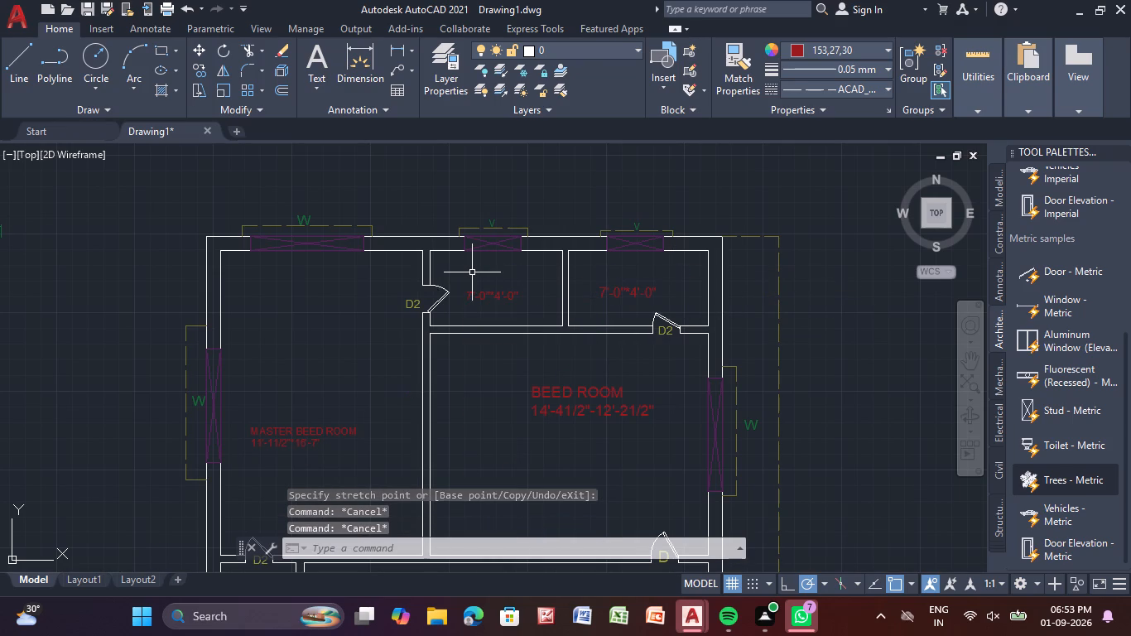
Add the multiline text TOILET above the size label in the small room next to the master bedroom.
{"action": "scroll", "coordinate": [418, 165], "scroll_direction": "up", "scroll_amount": 1}
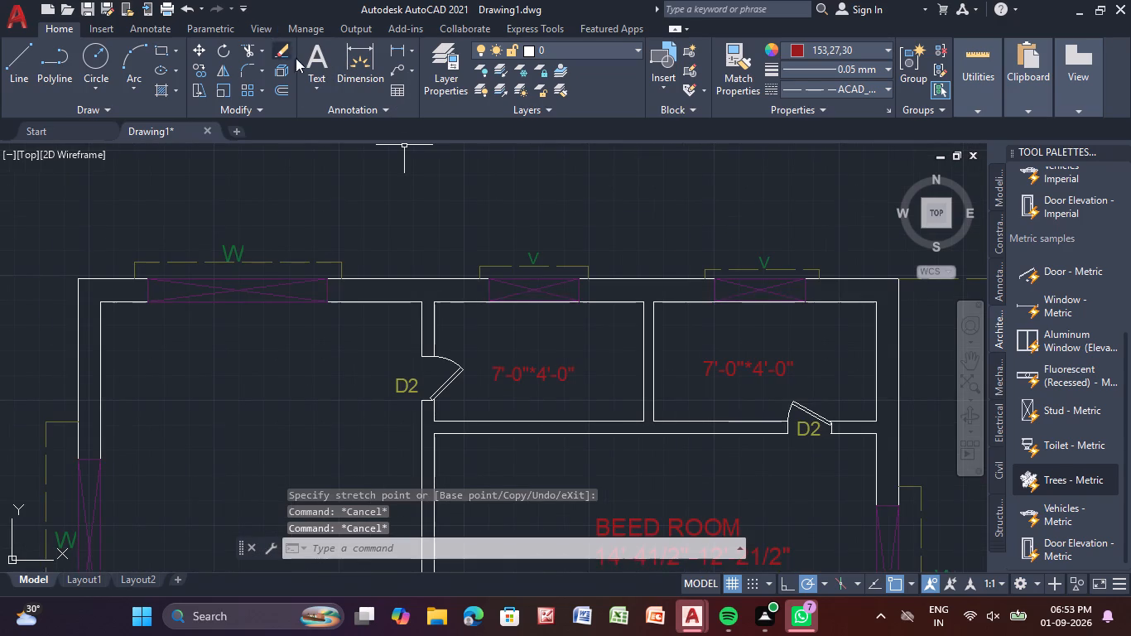
{"action": "left_click", "coordinate": [310, 60]}
{"action": "left_click", "coordinate": [492, 324]}
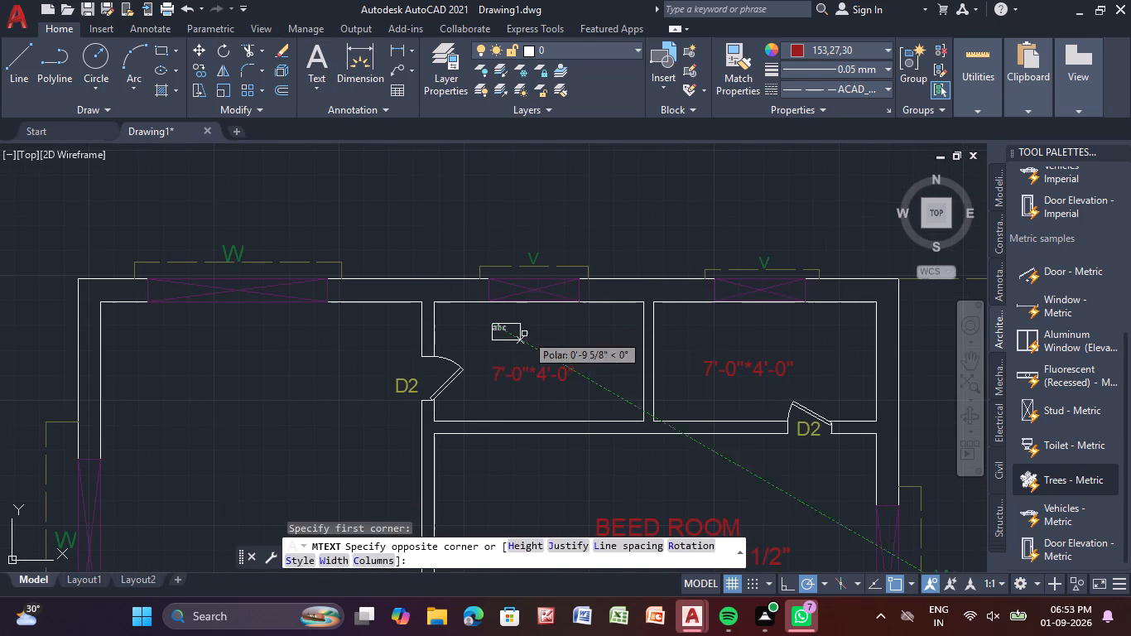
{"action": "left_click", "coordinate": [612, 348]}
{"action": "key", "text": "y"}
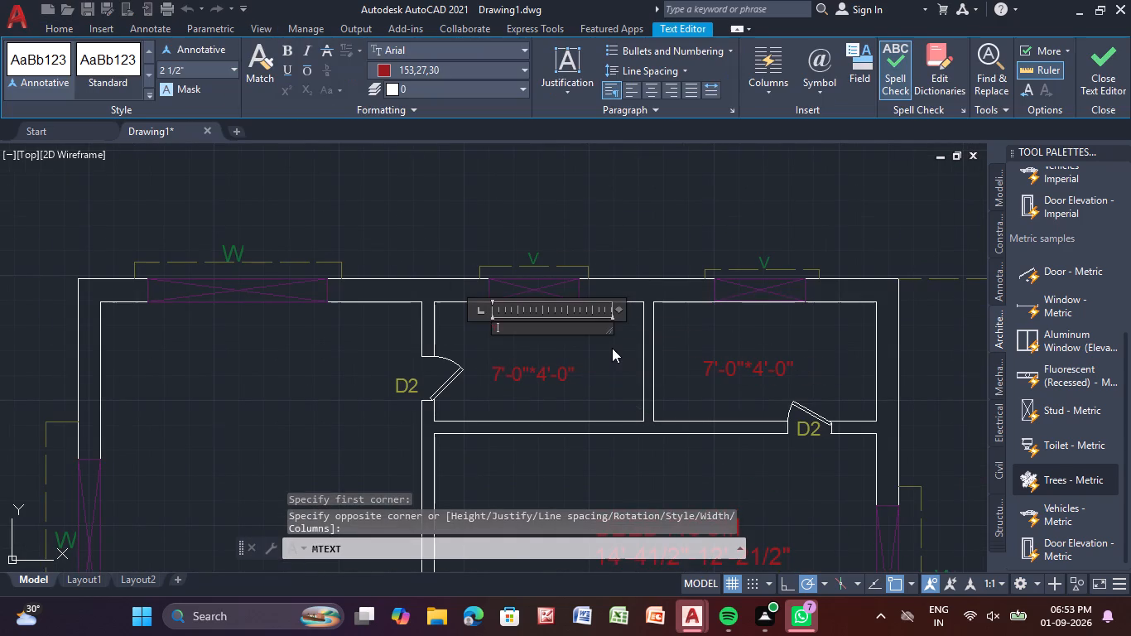
{"action": "key", "text": "BackSpace"}
{"action": "key", "text": "BackSpace"}
{"action": "key", "text": "BackSpace"}
{"action": "type", "text": "TOILET"}
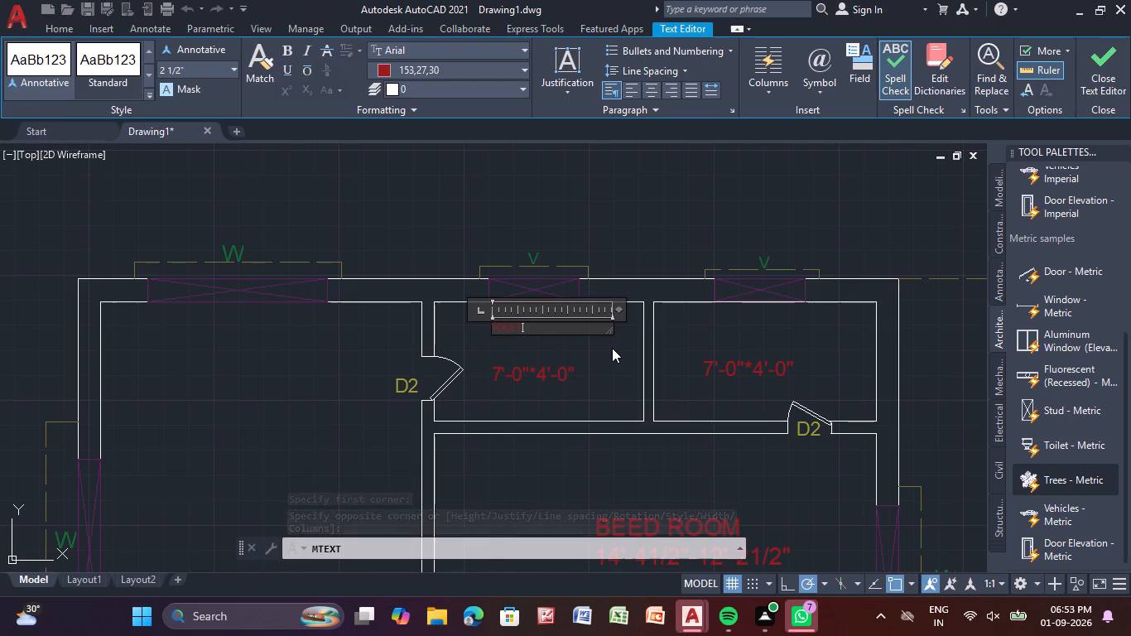
{"action": "key", "text": "Return"}
{"action": "right_click", "coordinate": [612, 348]}
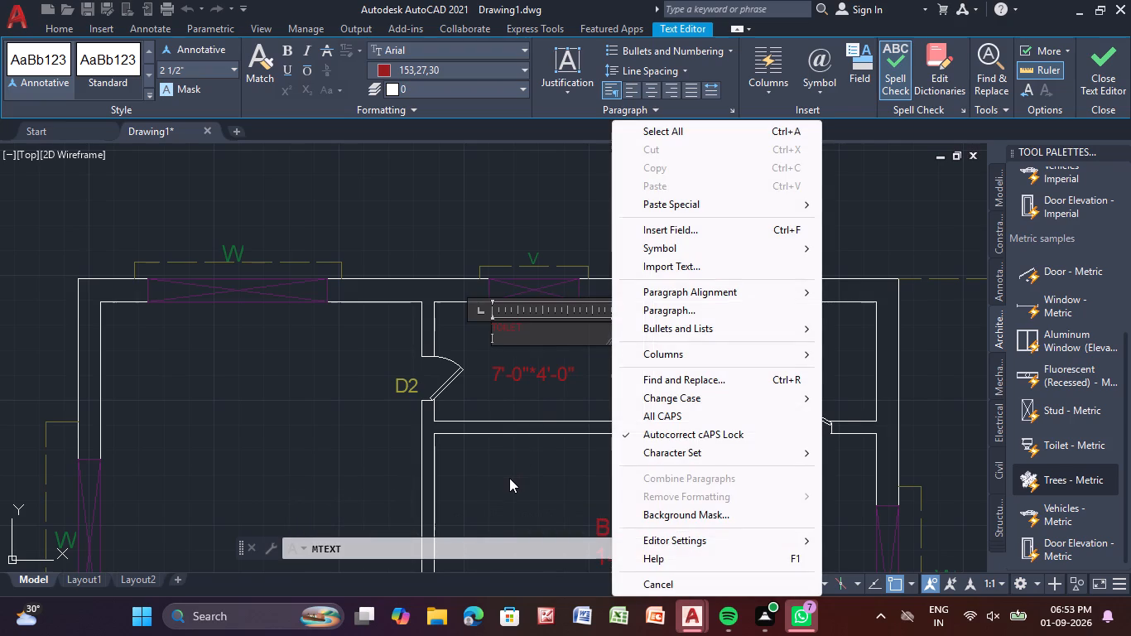
{"action": "left_click", "coordinate": [509, 478]}
Scale up the TOILET label slightly and move it down to sit just above the 7'-0"*4'-0" size.
{"action": "left_click", "coordinate": [515, 326]}
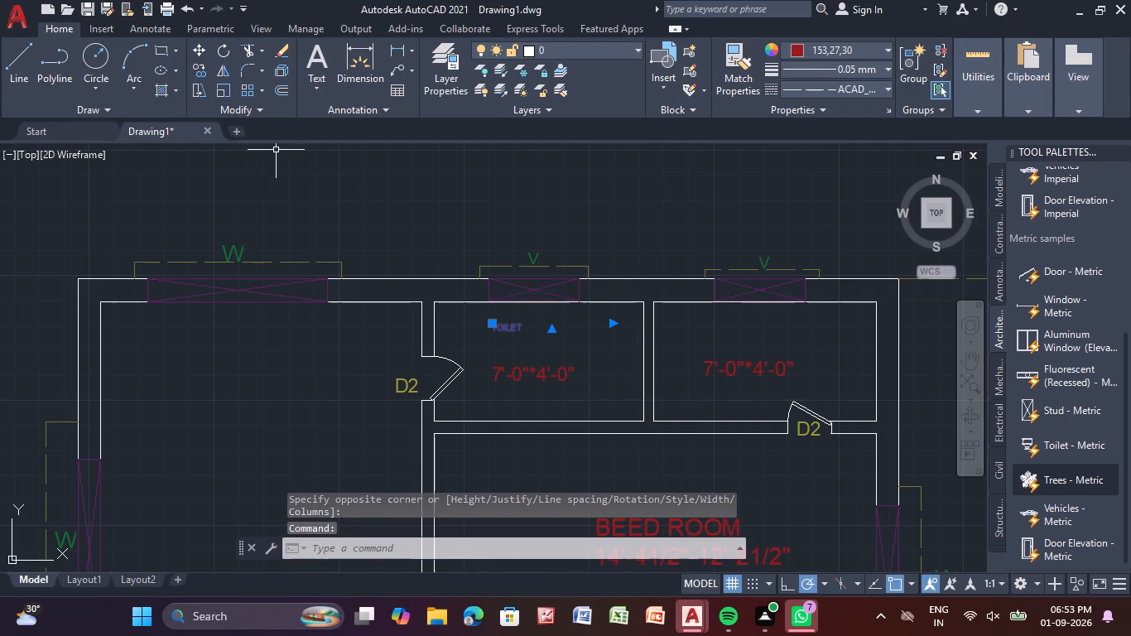
{"action": "left_click", "coordinate": [226, 87]}
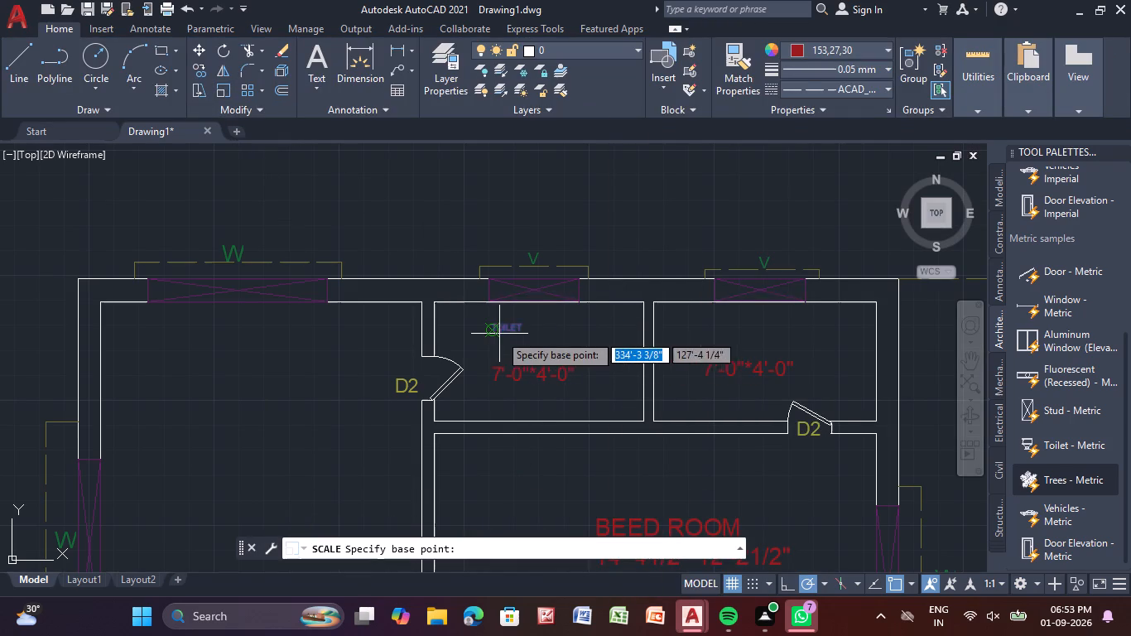
{"action": "left_click", "coordinate": [494, 328]}
{"action": "left_click", "coordinate": [560, 372]}
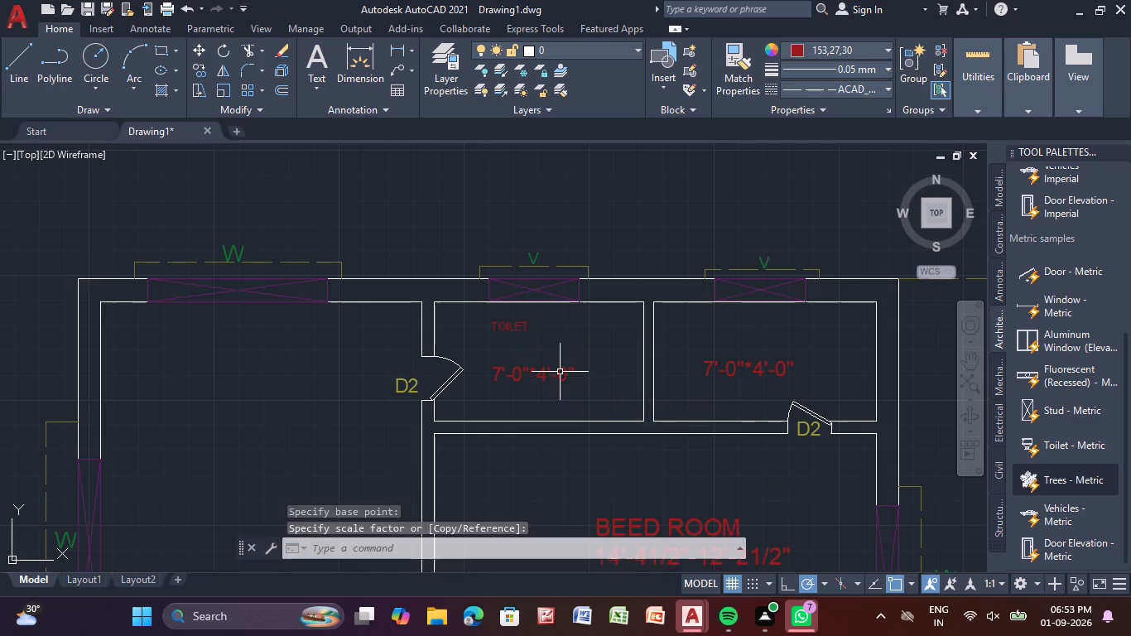
{"action": "left_click", "coordinate": [510, 324]}
{"action": "left_click", "coordinate": [489, 322]}
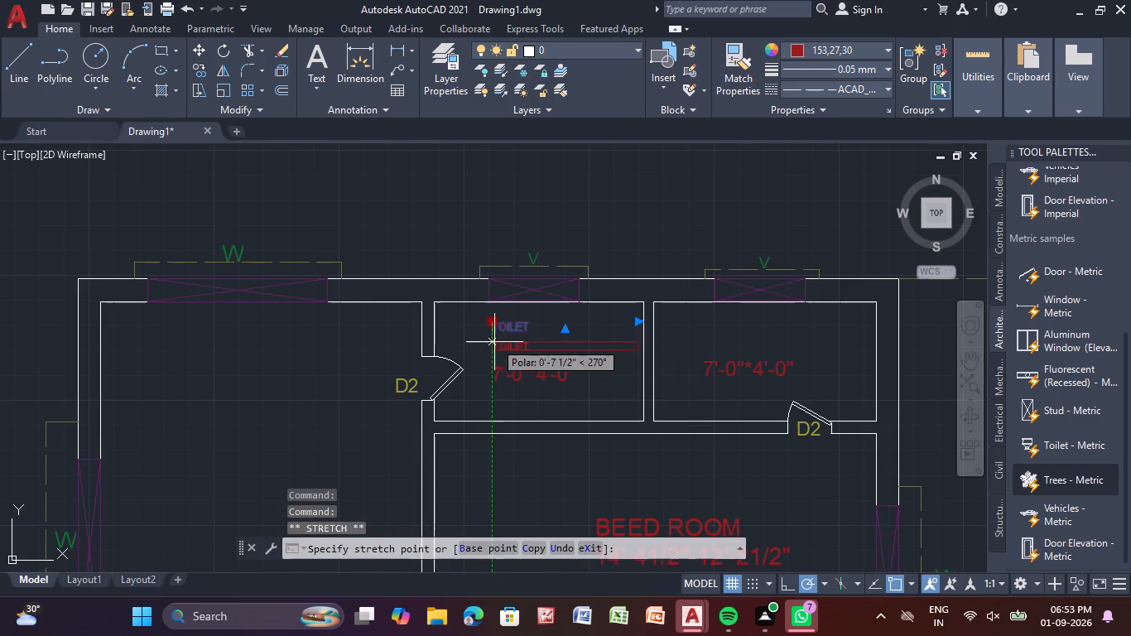
{"action": "left_click", "coordinate": [493, 349]}
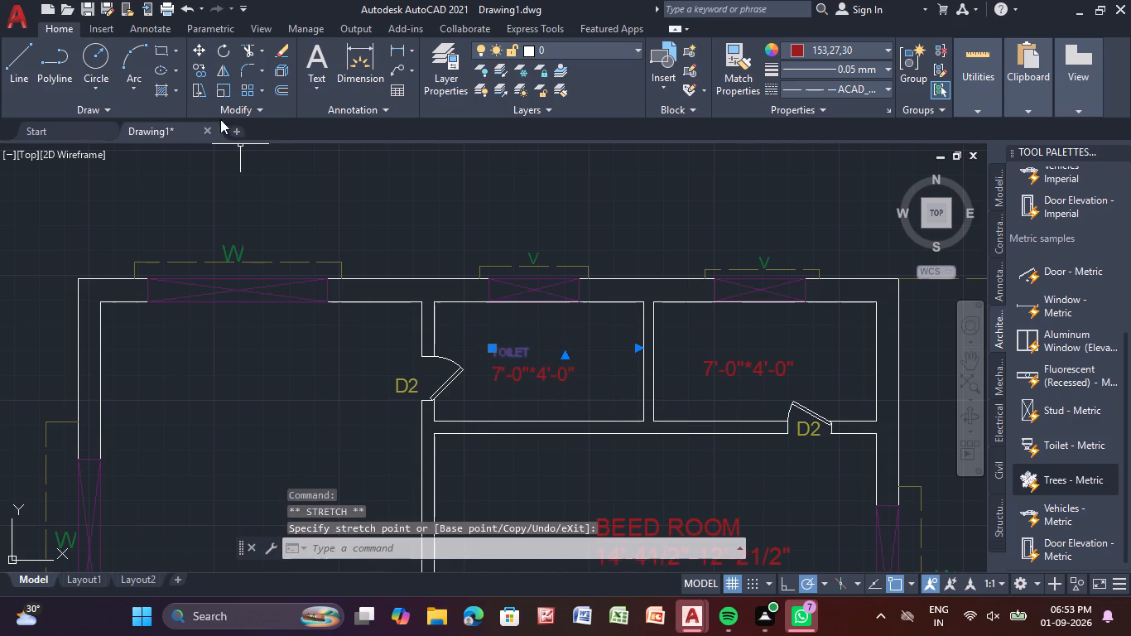
Copy the TOILET label above the size labels in the adjacent small room and in the small room above the kitchen.
{"action": "left_click", "coordinate": [198, 71]}
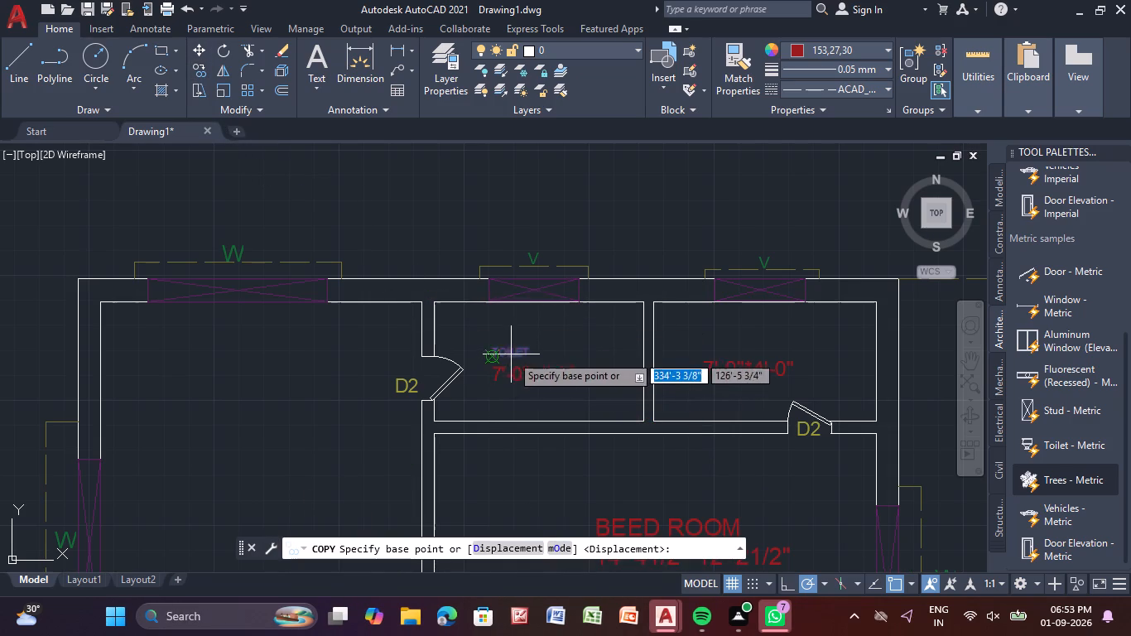
{"action": "left_click", "coordinate": [512, 353]}
{"action": "left_click", "coordinate": [735, 345]}
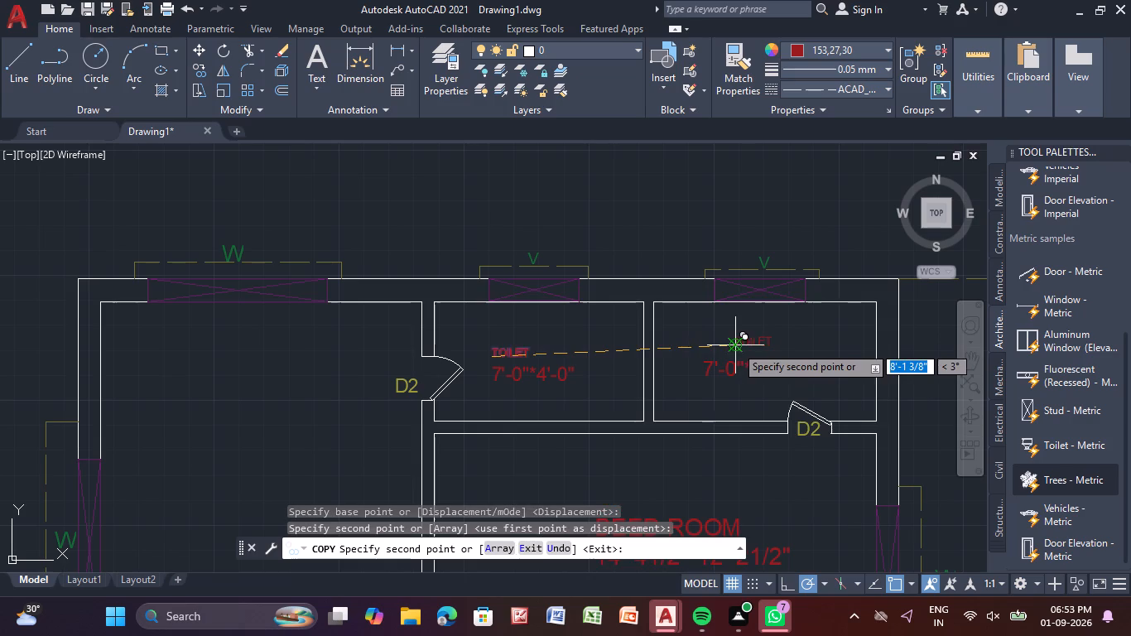
{"action": "middle_click_drag", "start_coordinate": [641, 446], "coordinate": [922, 113]}
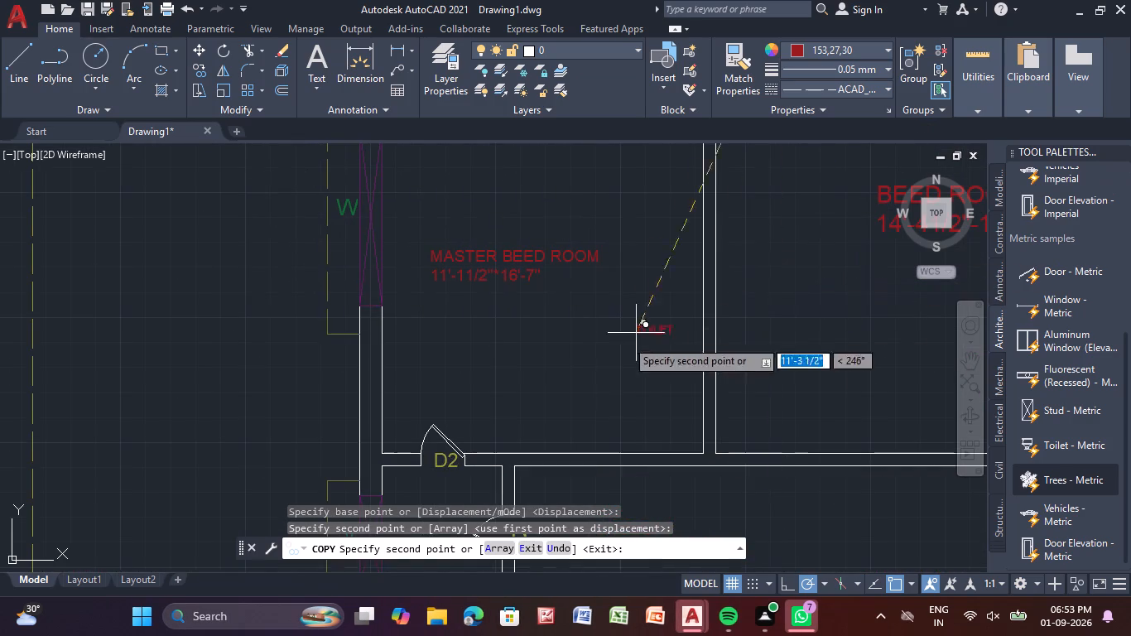
{"action": "middle_click_drag", "start_coordinate": [541, 408], "coordinate": [621, 149]}
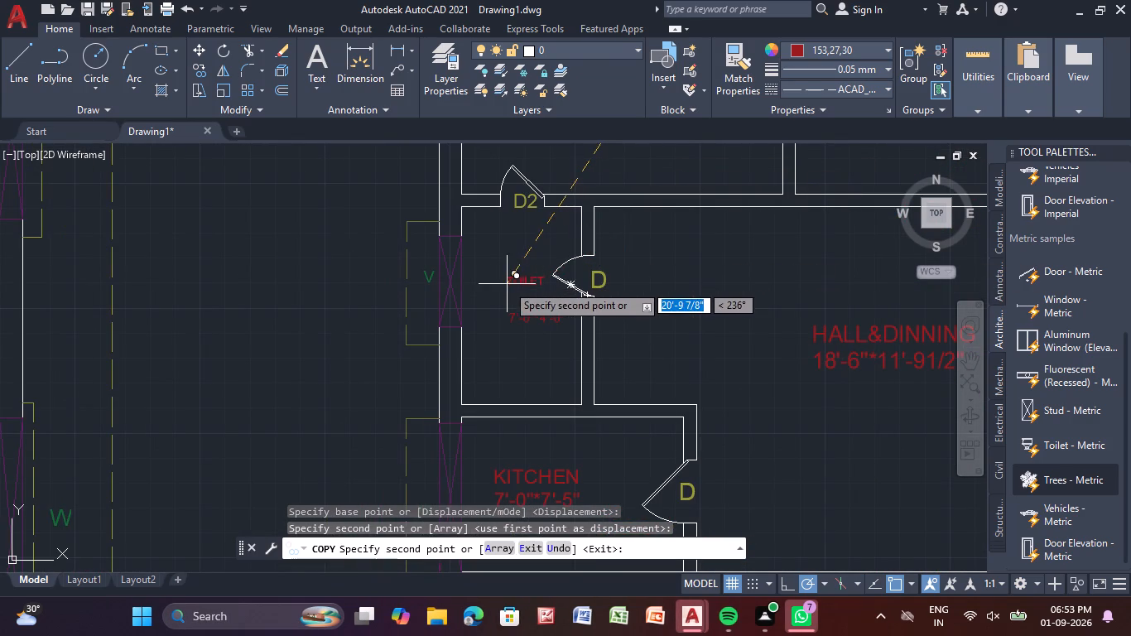
{"action": "left_click", "coordinate": [507, 284]}
{"action": "key", "text": "Escape"}
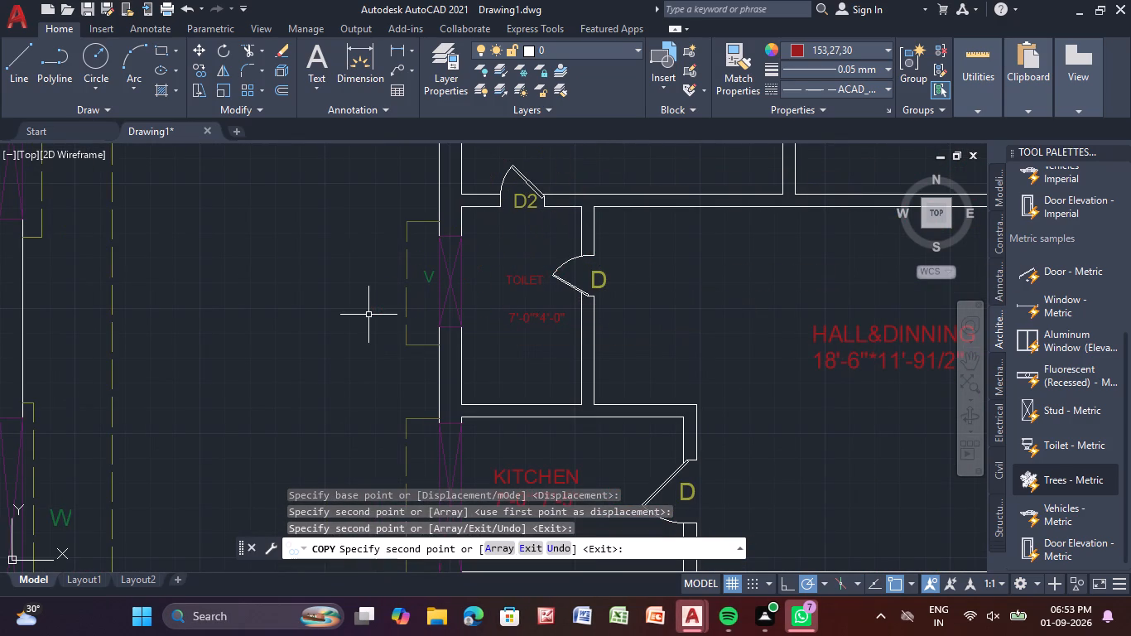
Copy the PROPOSED GROUND FLOOR PLAN title from the ground floor plan to below the second plan's staircase.
{"action": "scroll", "coordinate": [421, 326], "scroll_direction": "down", "scroll_amount": 3}
{"action": "middle_click_drag", "start_coordinate": [481, 325], "coordinate": [471, 349]}
{"action": "middle_click_drag", "start_coordinate": [471, 349], "coordinate": [481, 314]}
{"action": "middle_click_drag", "start_coordinate": [462, 386], "coordinate": [436, 316]}
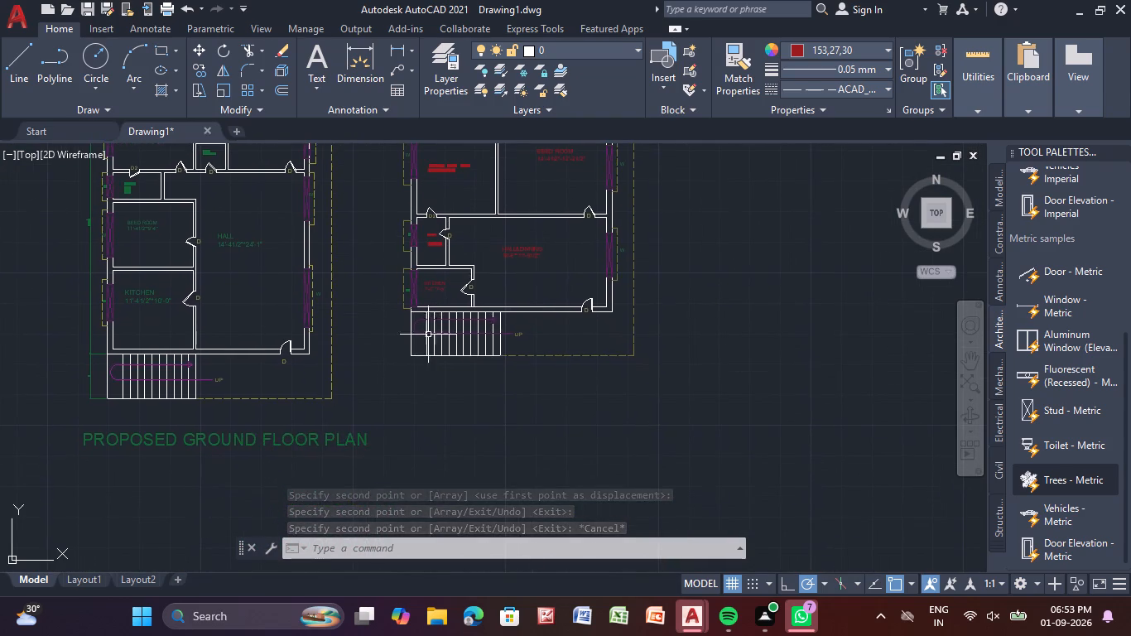
{"action": "scroll", "coordinate": [424, 362], "scroll_direction": "up", "scroll_amount": 1}
{"action": "left_click", "coordinate": [182, 495]}
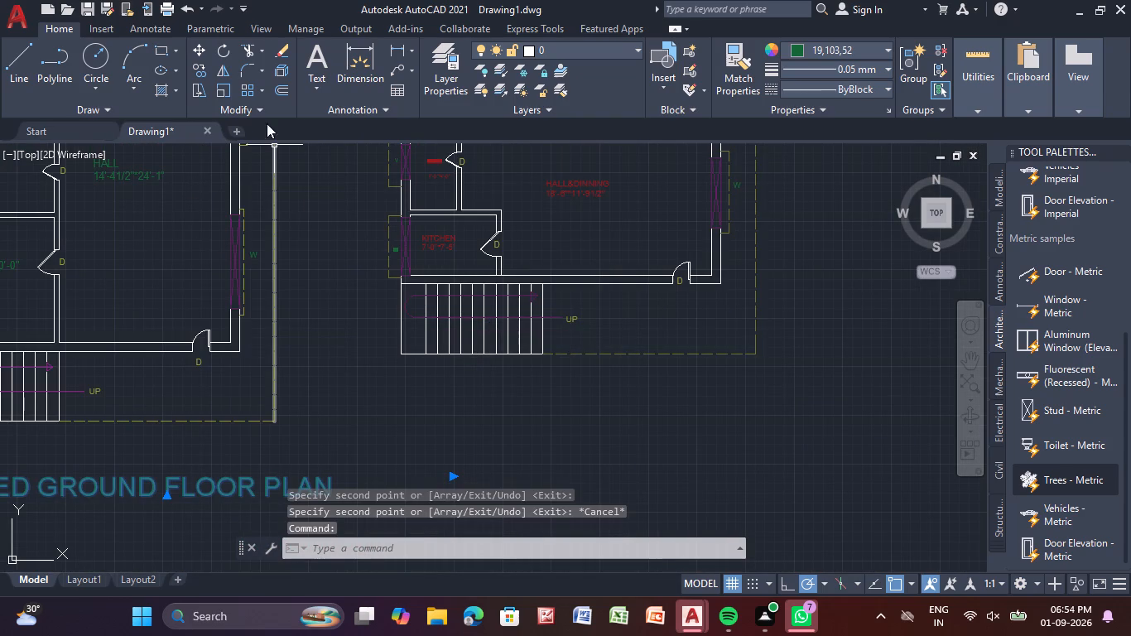
{"action": "left_click", "coordinate": [198, 70]}
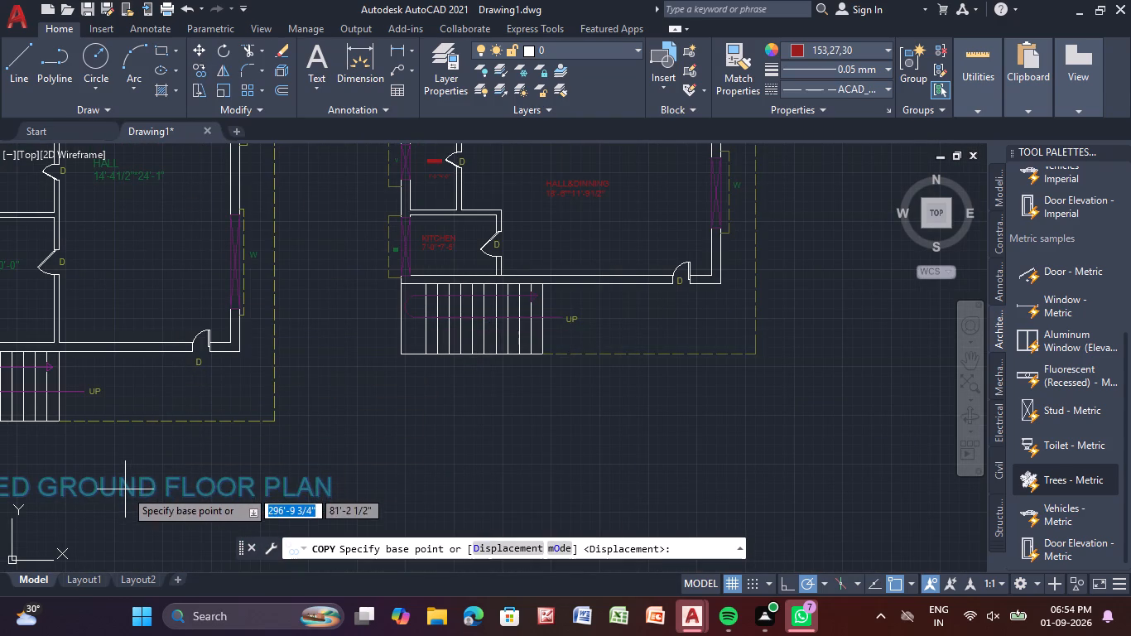
{"action": "left_click", "coordinate": [125, 489]}
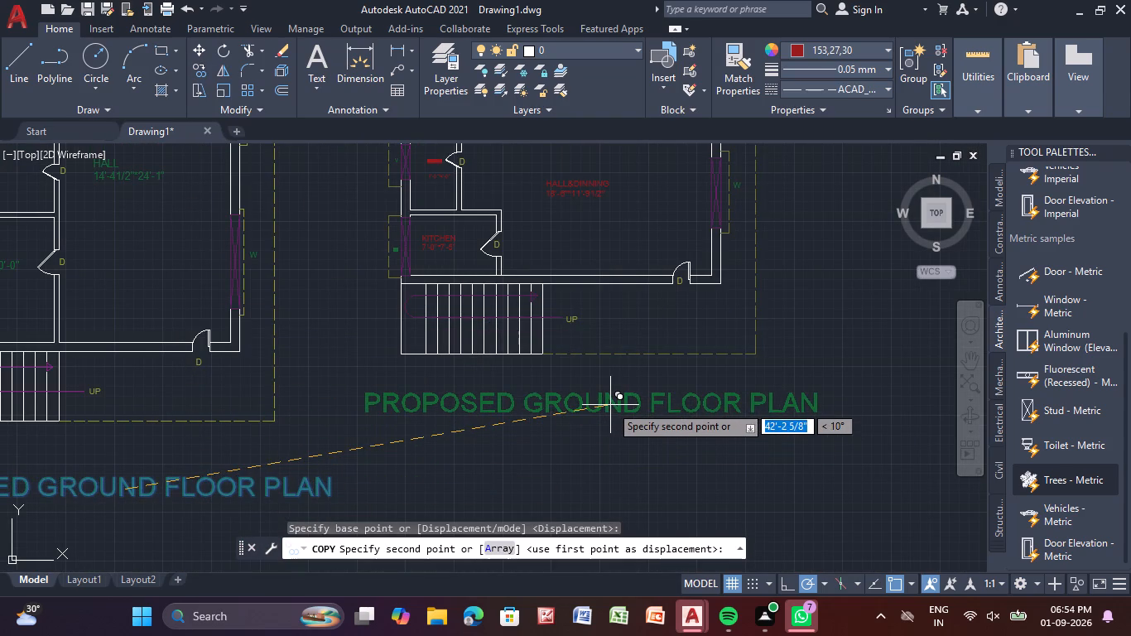
{"action": "left_click", "coordinate": [610, 405]}
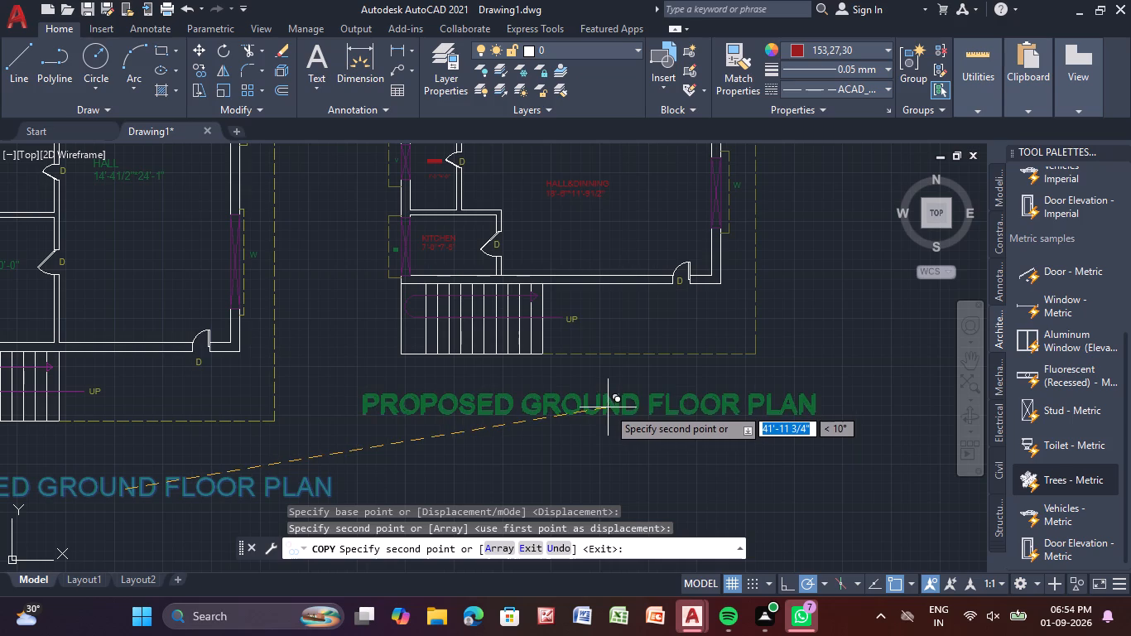
{"action": "key", "text": "Escape"}
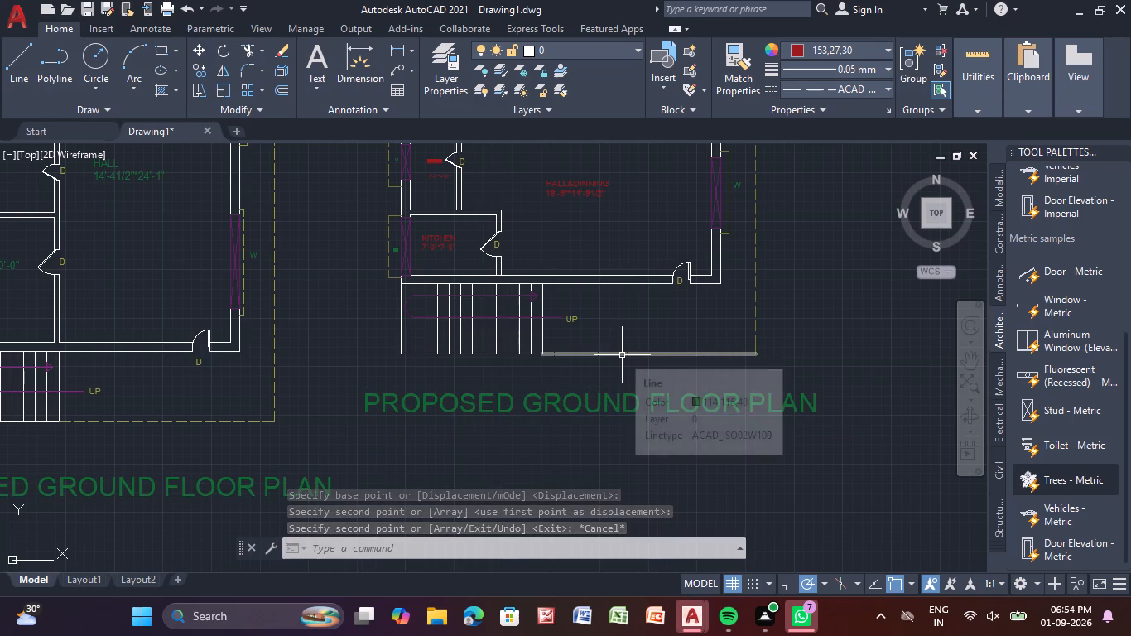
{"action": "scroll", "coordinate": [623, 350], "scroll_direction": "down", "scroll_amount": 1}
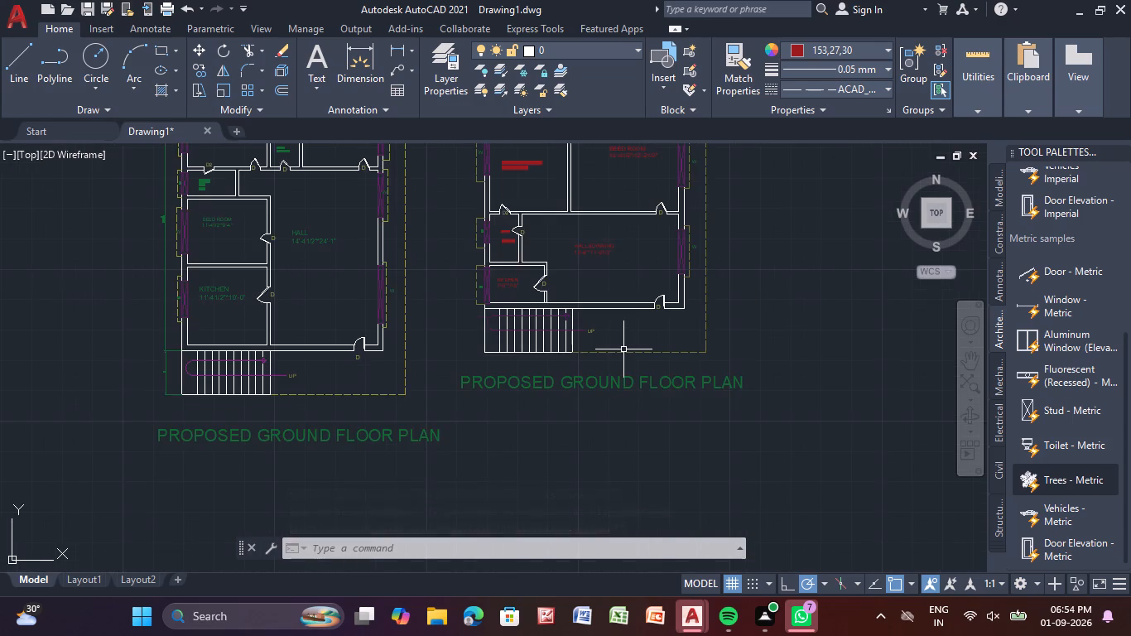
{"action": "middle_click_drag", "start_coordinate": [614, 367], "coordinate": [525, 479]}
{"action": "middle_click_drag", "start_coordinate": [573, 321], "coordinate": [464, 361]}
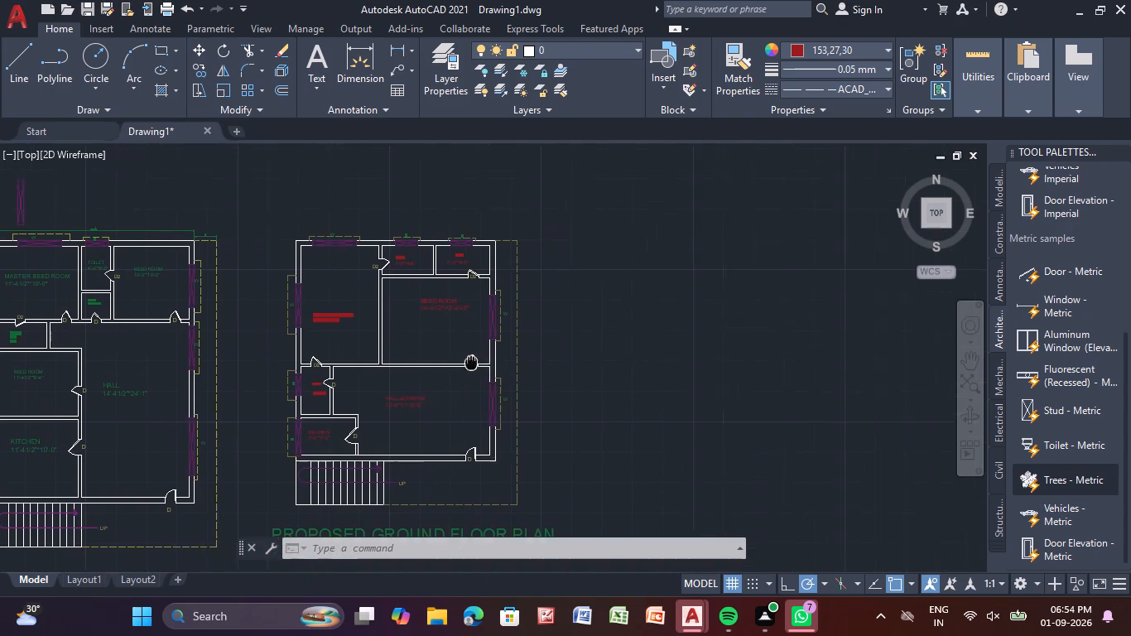
Add a linear dimension above the second plan between the building's upper outer corner beside the toilet and the dashed outline's corner.
{"action": "middle_click_drag", "start_coordinate": [464, 361], "coordinate": [465, 306]}
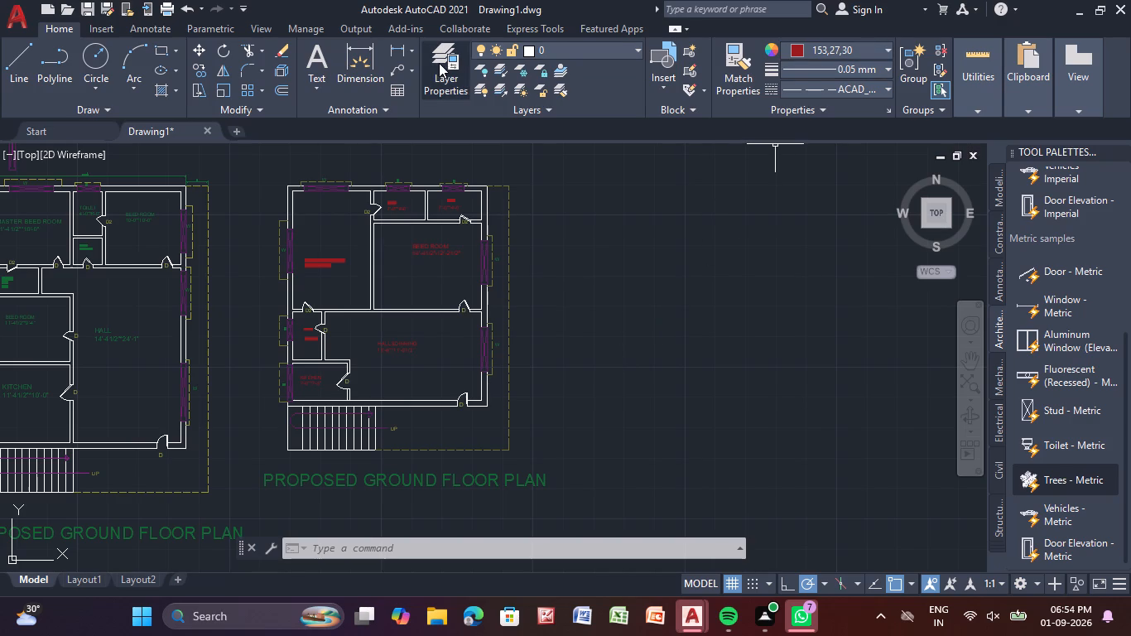
{"action": "left_click", "coordinate": [395, 52]}
{"action": "middle_click_drag", "start_coordinate": [502, 170], "coordinate": [502, 173]}
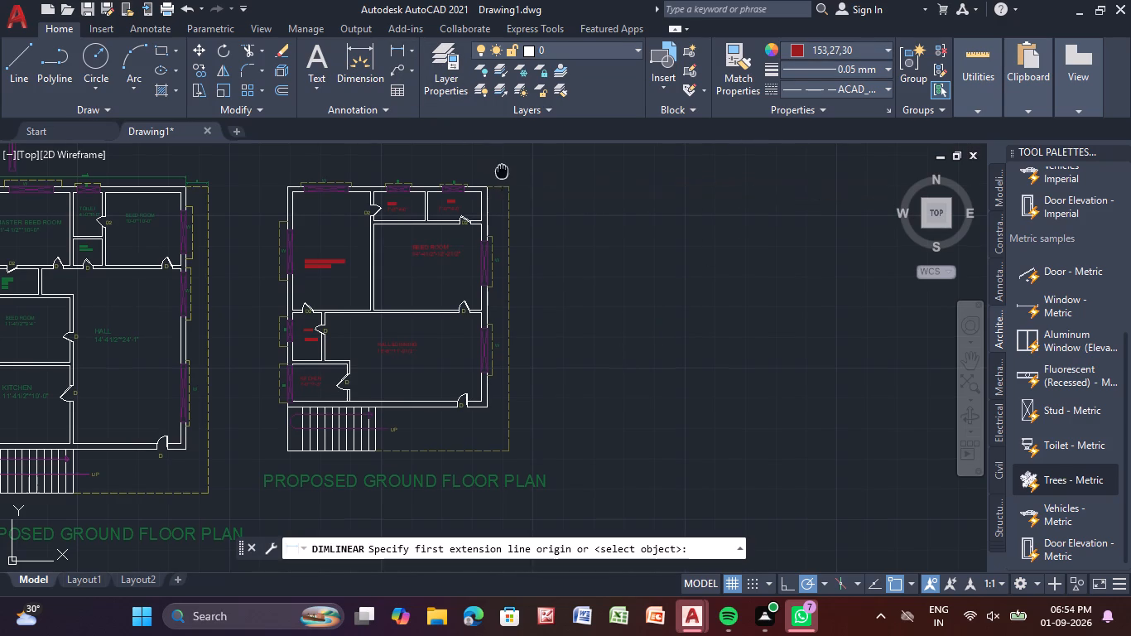
{"action": "middle_click_drag", "start_coordinate": [502, 173], "coordinate": [507, 235]}
{"action": "scroll", "coordinate": [507, 237], "scroll_direction": "up", "scroll_amount": 4}
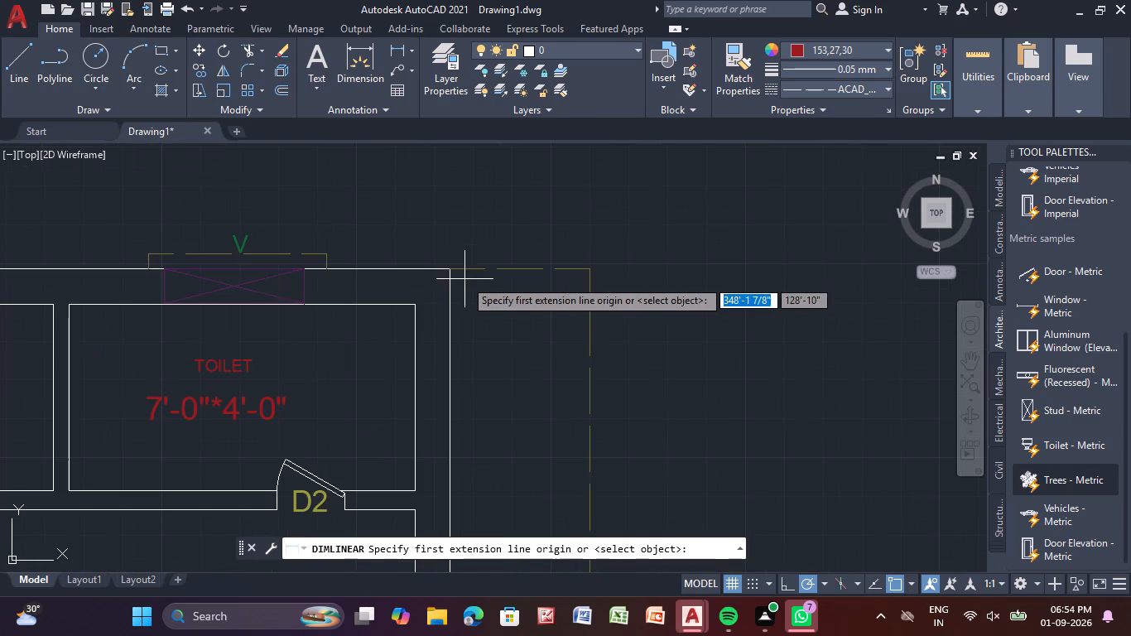
{"action": "left_click", "coordinate": [450, 271]}
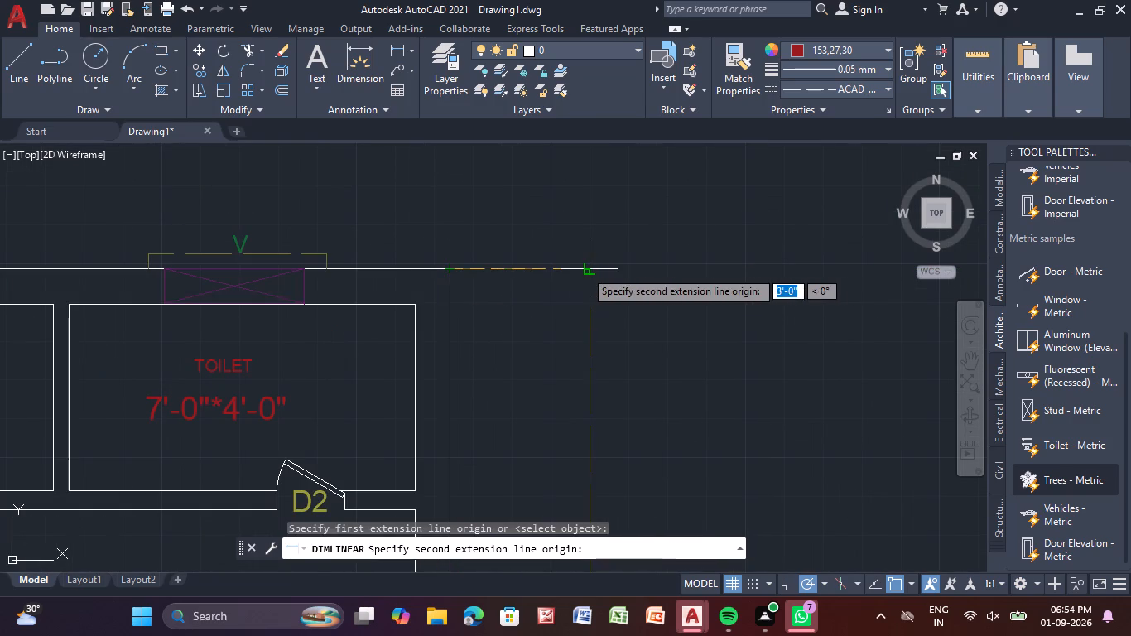
{"action": "left_click", "coordinate": [587, 270]}
{"action": "left_click", "coordinate": [587, 225]}
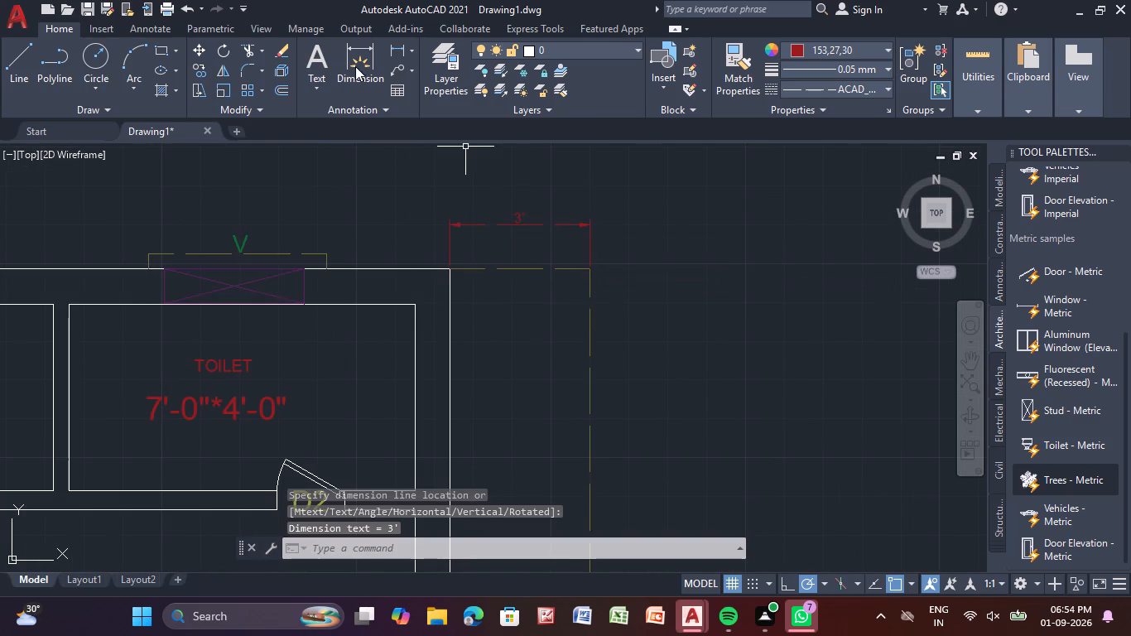
Add a linear dimension above the windows for the second plan's overall width between its two upper outer wall corners.
{"action": "left_click", "coordinate": [391, 55]}
{"action": "middle_click_drag", "start_coordinate": [335, 221], "coordinate": [541, 169]}
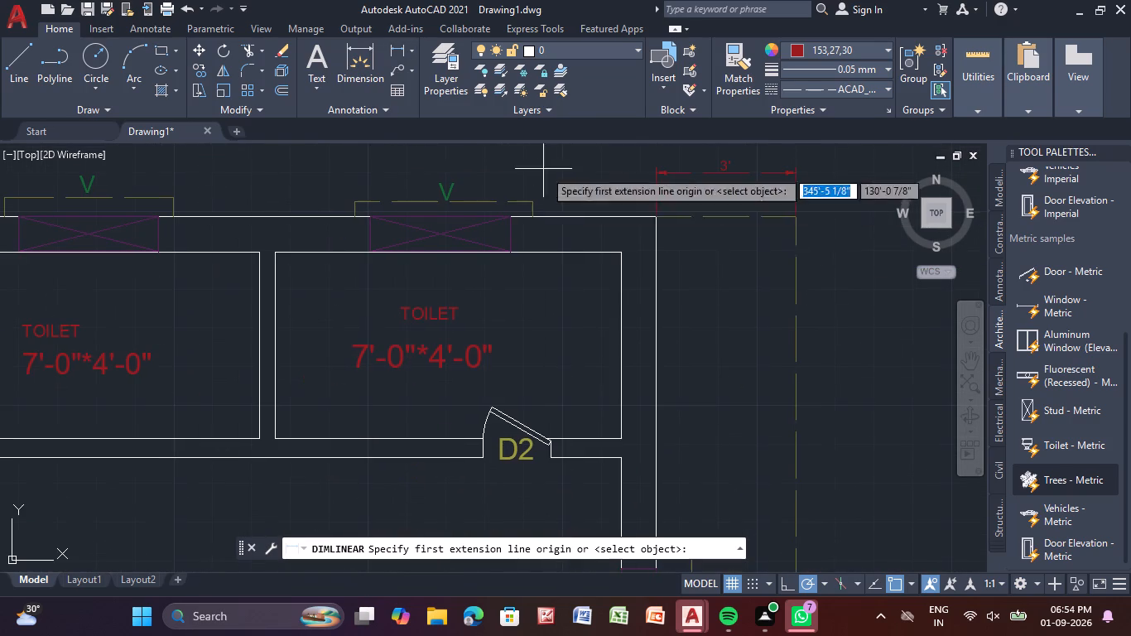
{"action": "left_click", "coordinate": [655, 216]}
{"action": "middle_click_drag", "start_coordinate": [290, 195], "coordinate": [736, 201]}
{"action": "middle_click_drag", "start_coordinate": [116, 216], "coordinate": [486, 252]}
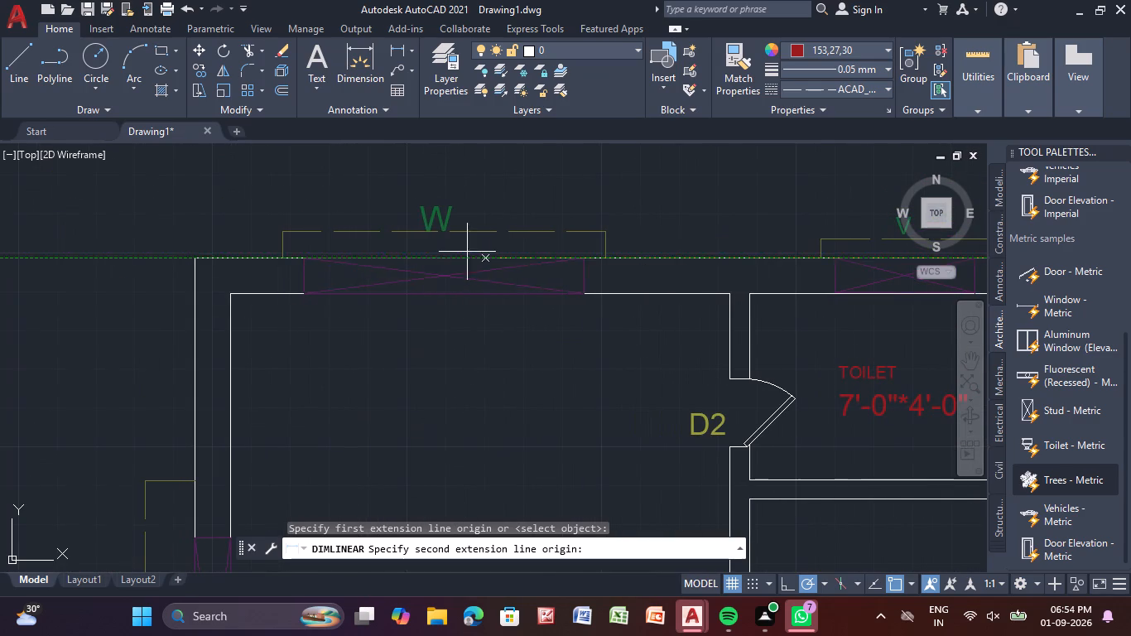
{"action": "left_click", "coordinate": [191, 257]}
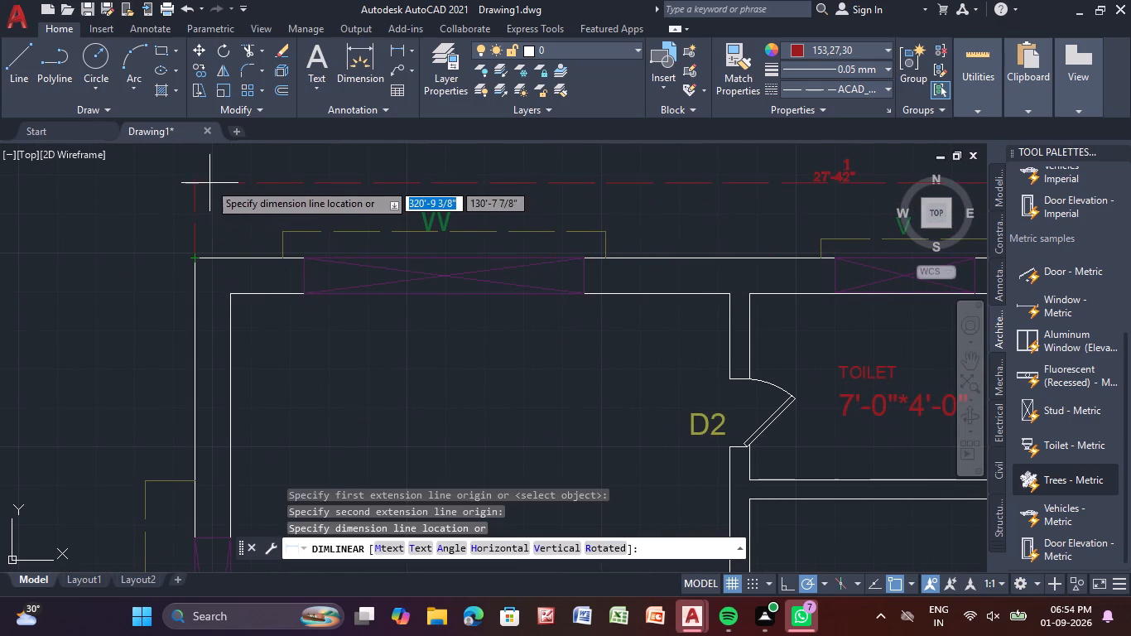
{"action": "left_click", "coordinate": [209, 182]}
Add a vertical linear dimension outside the master bedroom and kitchen wall, from the upper outer corner down to the staircase's upper corner.
{"action": "left_click", "coordinate": [401, 51]}
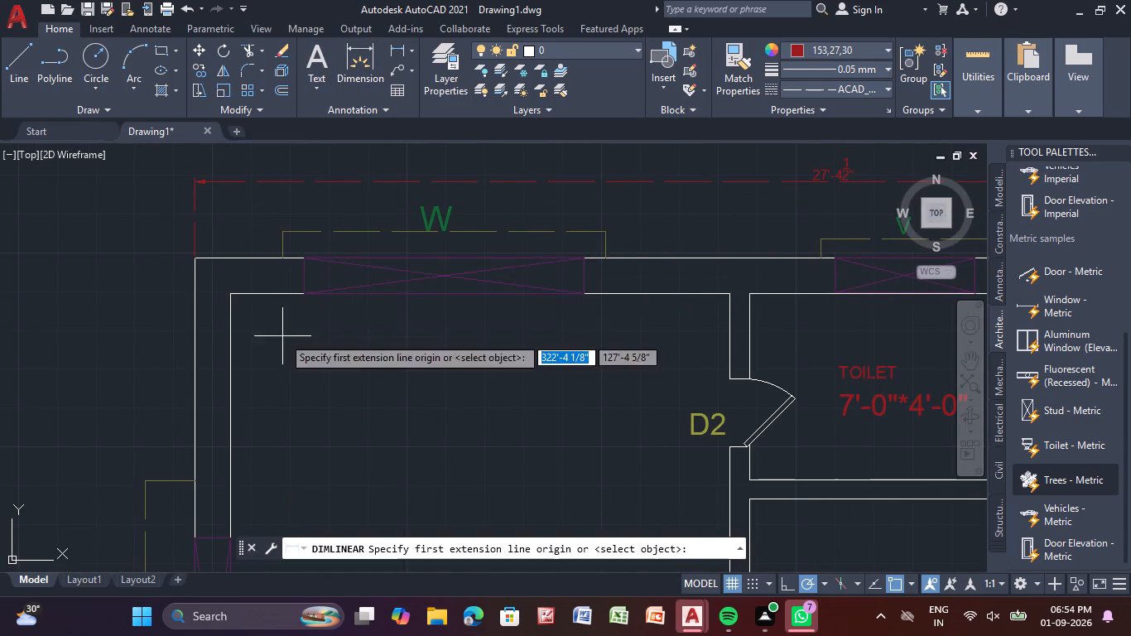
{"action": "middle_click_drag", "start_coordinate": [282, 336], "coordinate": [397, 187]}
{"action": "middle_click_drag", "start_coordinate": [306, 166], "coordinate": [286, 273]}
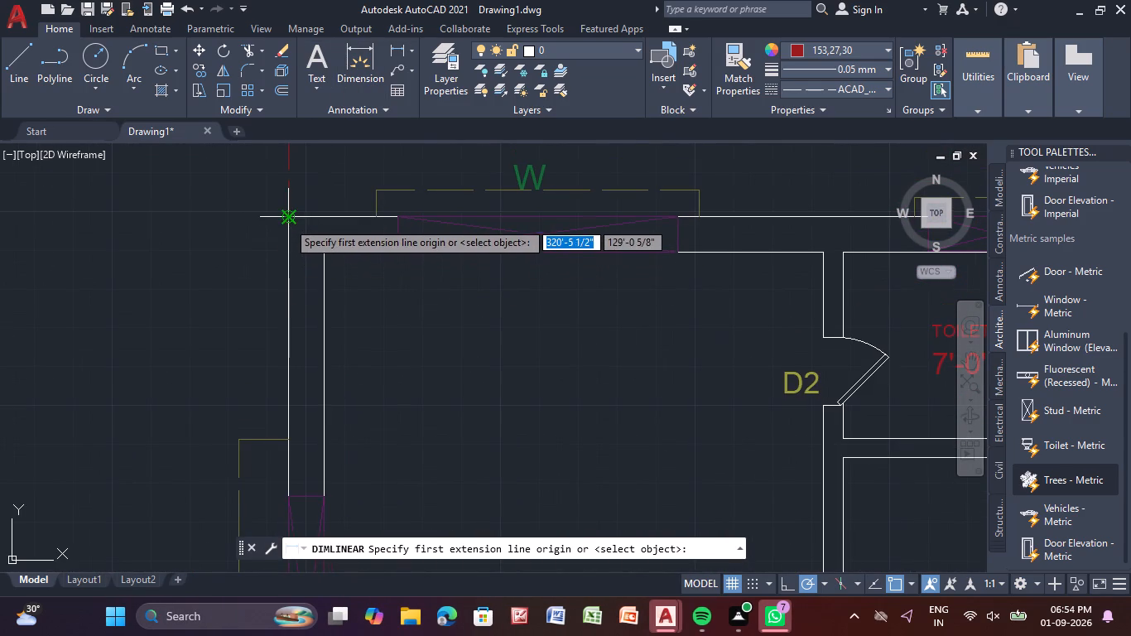
{"action": "left_click_drag", "start_coordinate": [288, 219], "coordinate": [291, 231]}
{"action": "scroll", "coordinate": [294, 366], "scroll_direction": "down", "scroll_amount": 1}
{"action": "middle_click_drag", "start_coordinate": [292, 369], "coordinate": [400, 0]}
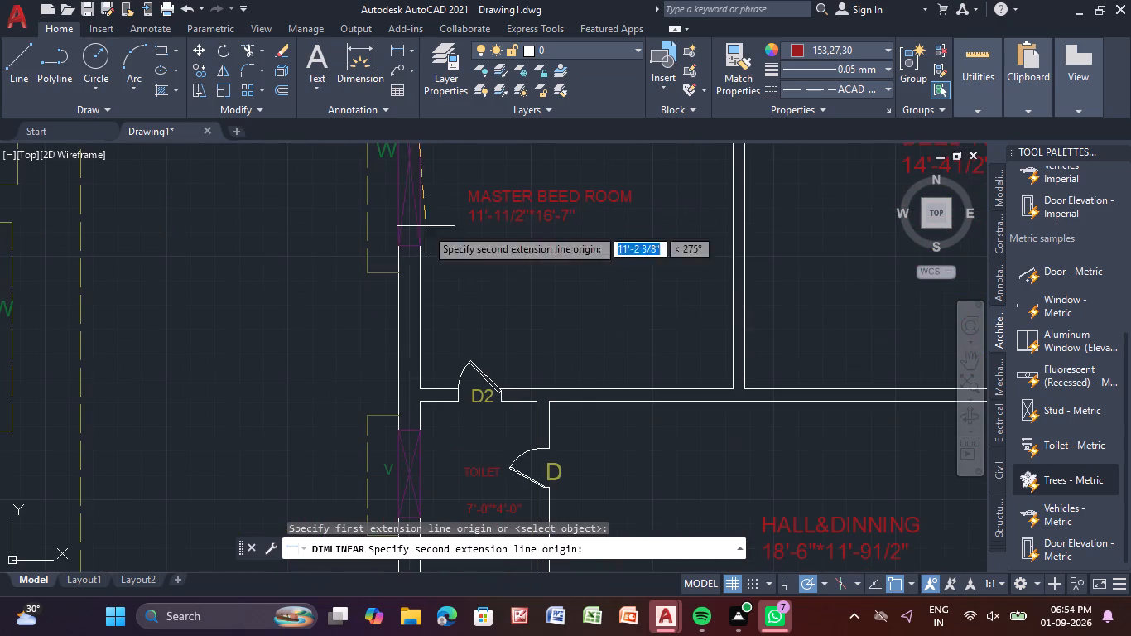
{"action": "scroll", "coordinate": [401, 412], "scroll_direction": "down", "scroll_amount": 1}
{"action": "middle_click_drag", "start_coordinate": [401, 412], "coordinate": [443, 0]}
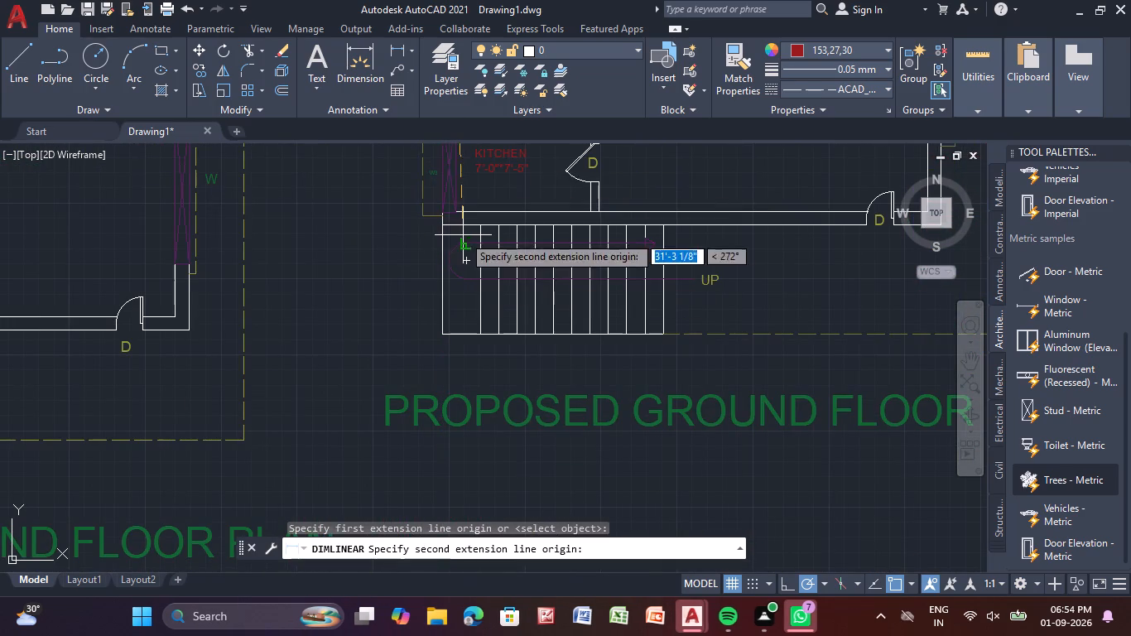
{"action": "middle_click_drag", "start_coordinate": [463, 234], "coordinate": [458, 349]}
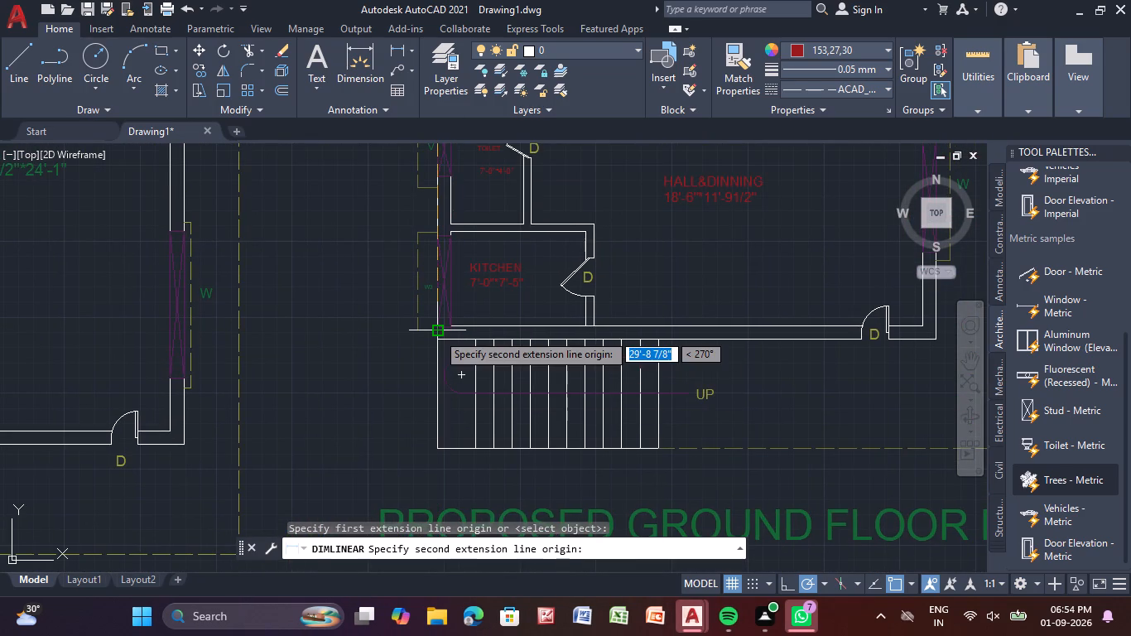
{"action": "scroll", "coordinate": [437, 333], "scroll_direction": "up", "scroll_amount": 2}
{"action": "left_click", "coordinate": [430, 349]}
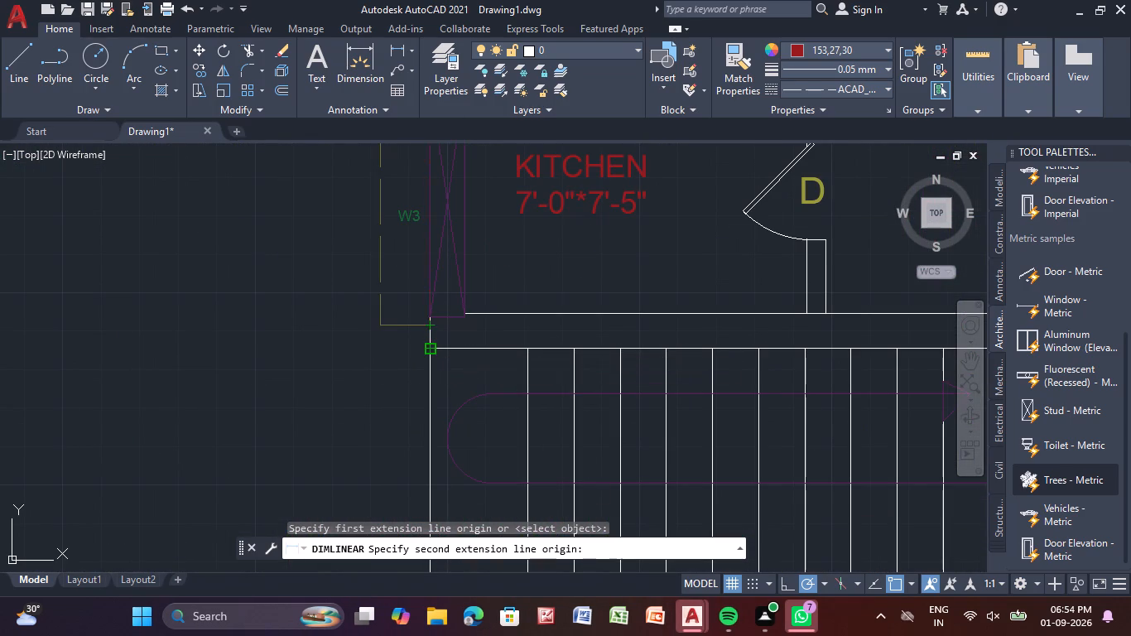
{"action": "left_click", "coordinate": [363, 352]}
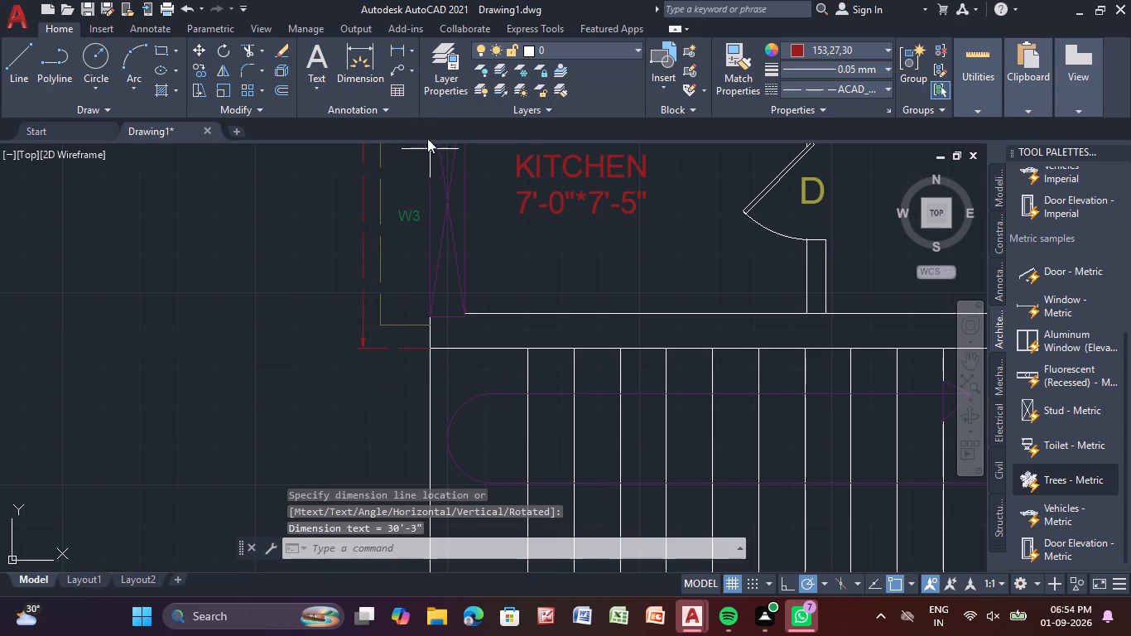
Dimension the second plan's staircase depth along its outer side, placing the dimension in line with the building's vertical dimension.
{"action": "left_click", "coordinate": [369, 53]}
{"action": "middle_click_drag", "start_coordinate": [316, 335], "coordinate": [366, 161]}
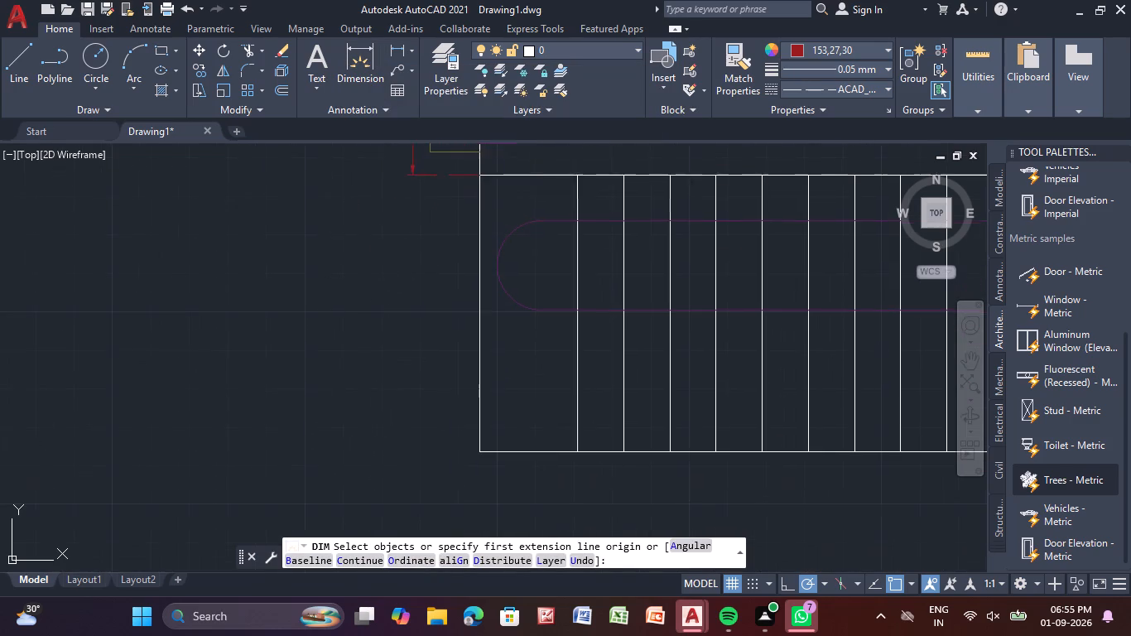
{"action": "left_click", "coordinate": [481, 171]}
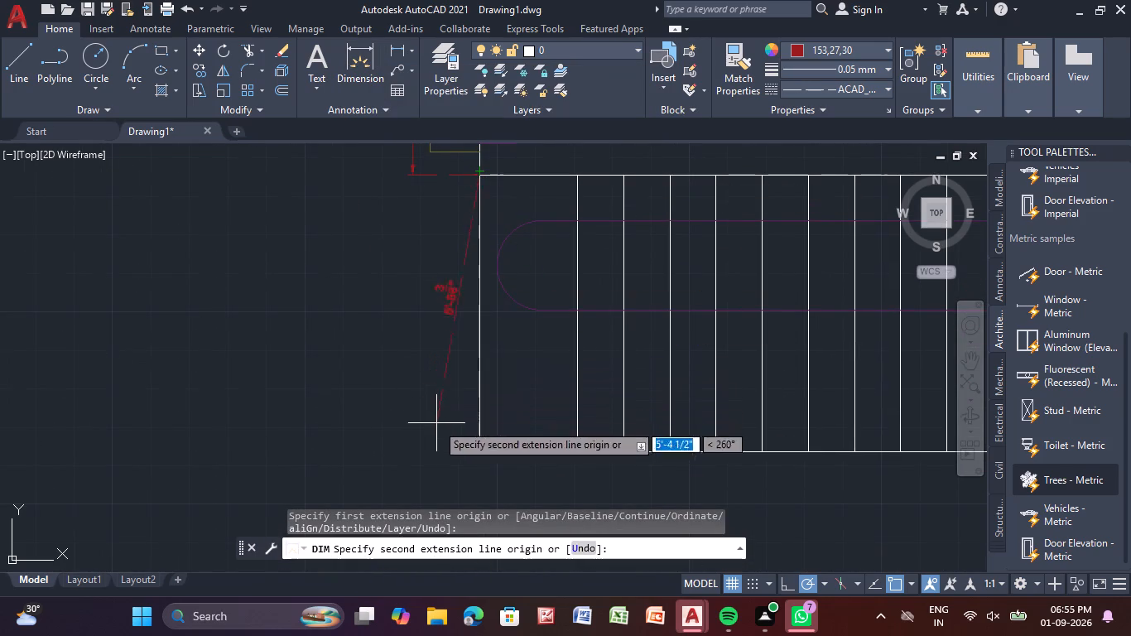
{"action": "left_click", "coordinate": [482, 450]}
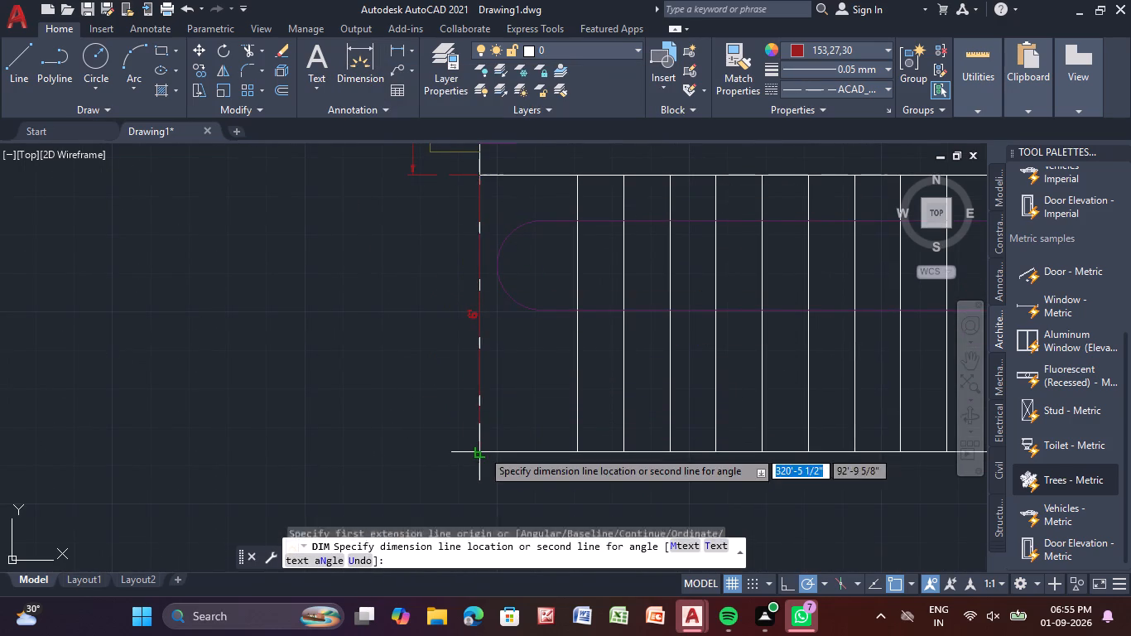
{"action": "left_click", "coordinate": [409, 446]}
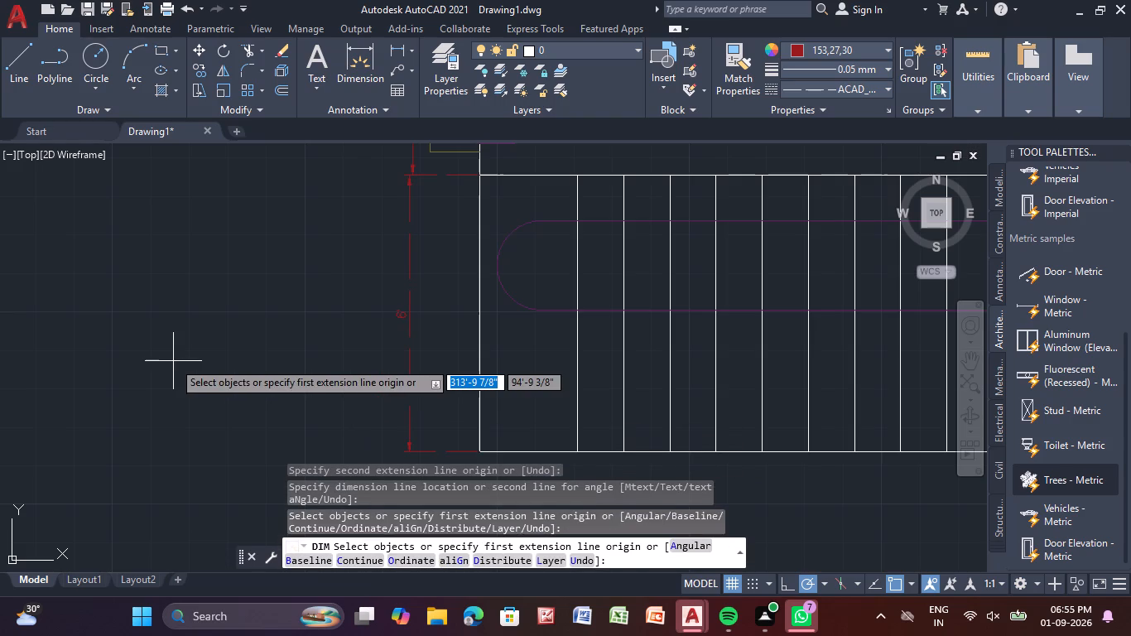
{"action": "key", "text": "Escape"}
{"action": "key", "text": "Escape"}
{"action": "key", "text": "Escape"}
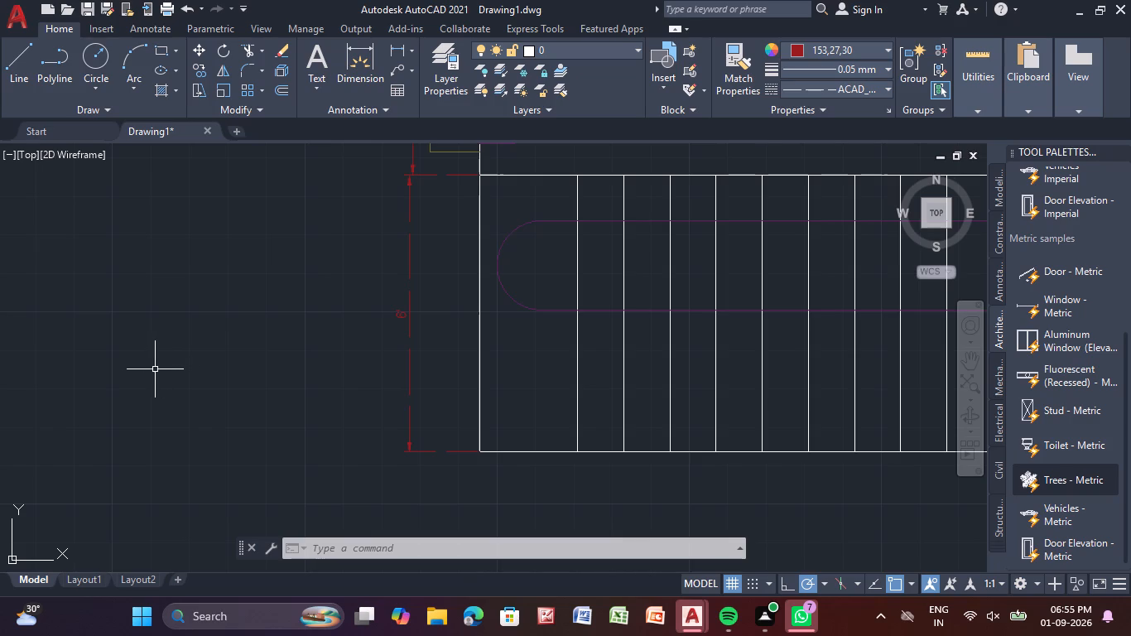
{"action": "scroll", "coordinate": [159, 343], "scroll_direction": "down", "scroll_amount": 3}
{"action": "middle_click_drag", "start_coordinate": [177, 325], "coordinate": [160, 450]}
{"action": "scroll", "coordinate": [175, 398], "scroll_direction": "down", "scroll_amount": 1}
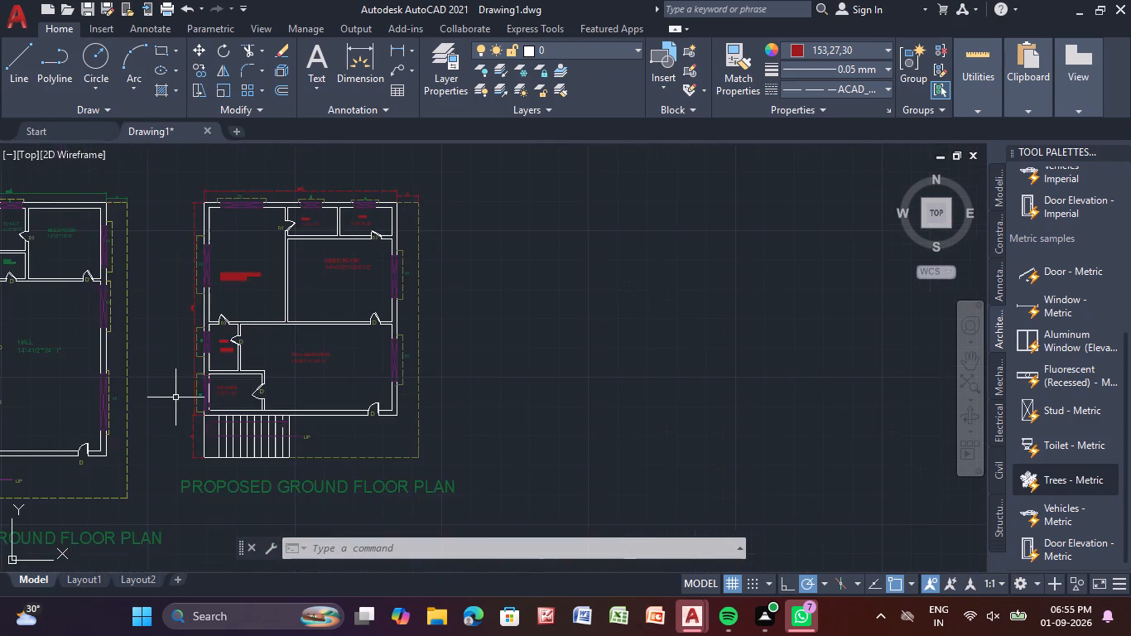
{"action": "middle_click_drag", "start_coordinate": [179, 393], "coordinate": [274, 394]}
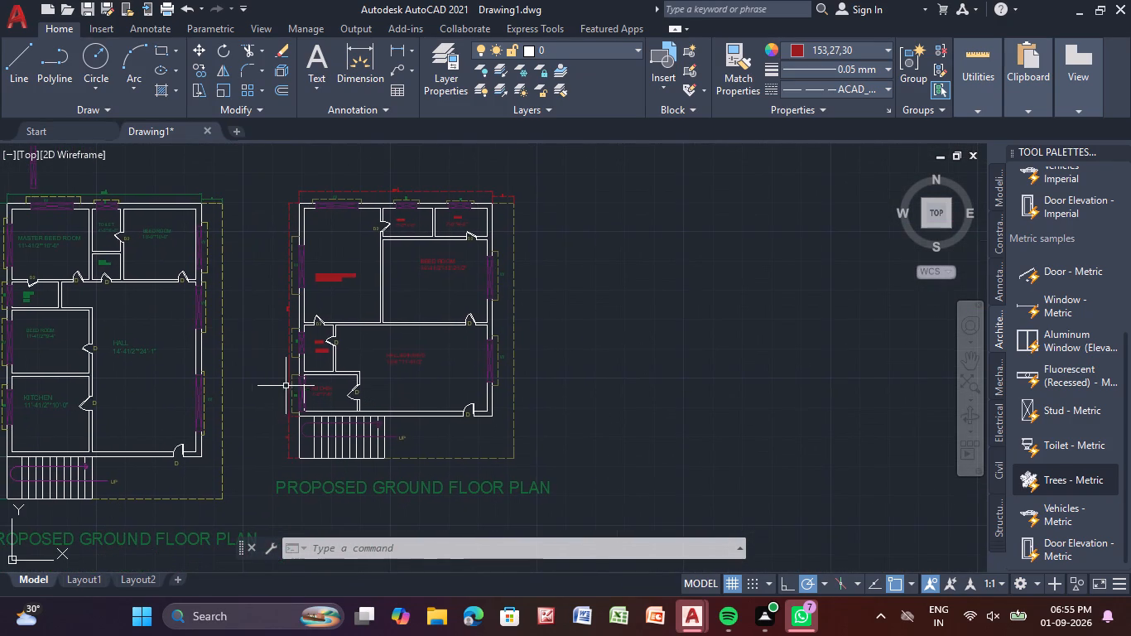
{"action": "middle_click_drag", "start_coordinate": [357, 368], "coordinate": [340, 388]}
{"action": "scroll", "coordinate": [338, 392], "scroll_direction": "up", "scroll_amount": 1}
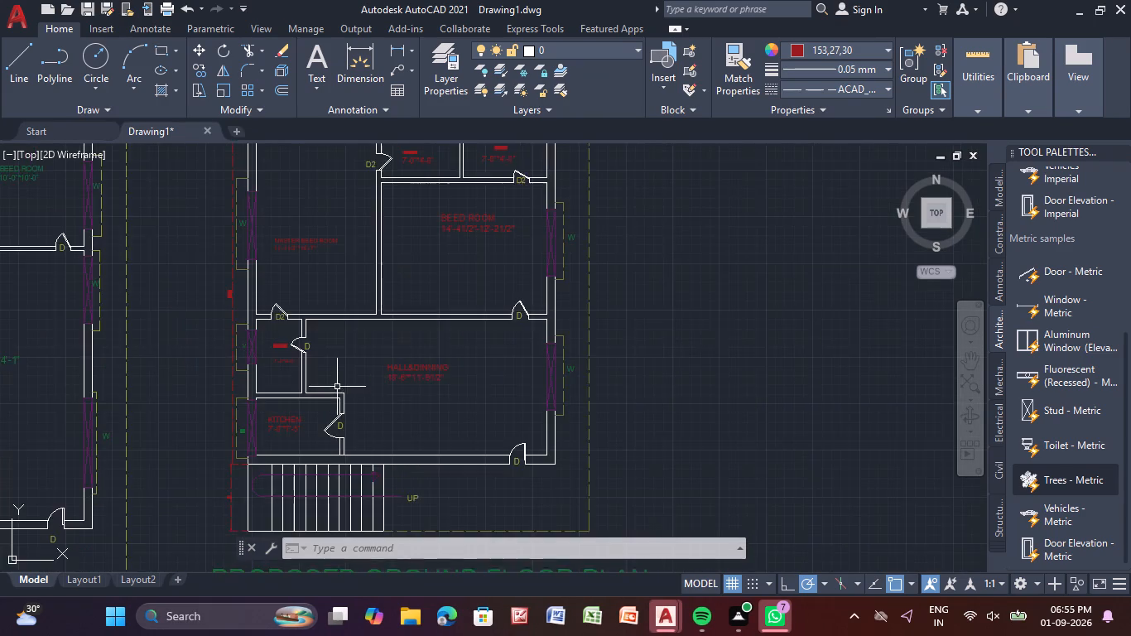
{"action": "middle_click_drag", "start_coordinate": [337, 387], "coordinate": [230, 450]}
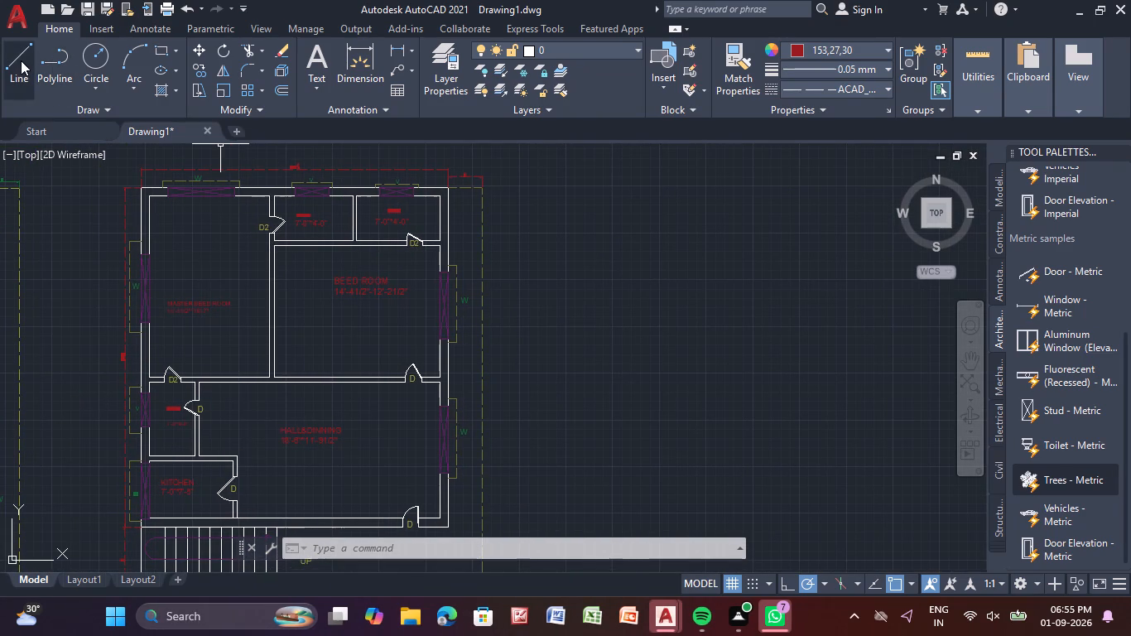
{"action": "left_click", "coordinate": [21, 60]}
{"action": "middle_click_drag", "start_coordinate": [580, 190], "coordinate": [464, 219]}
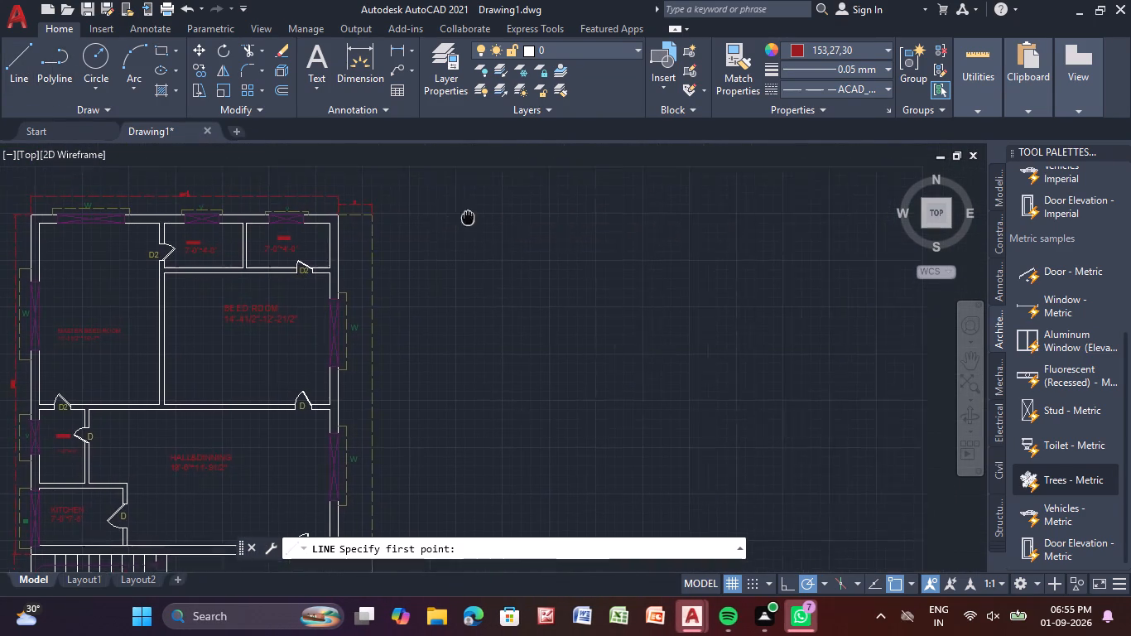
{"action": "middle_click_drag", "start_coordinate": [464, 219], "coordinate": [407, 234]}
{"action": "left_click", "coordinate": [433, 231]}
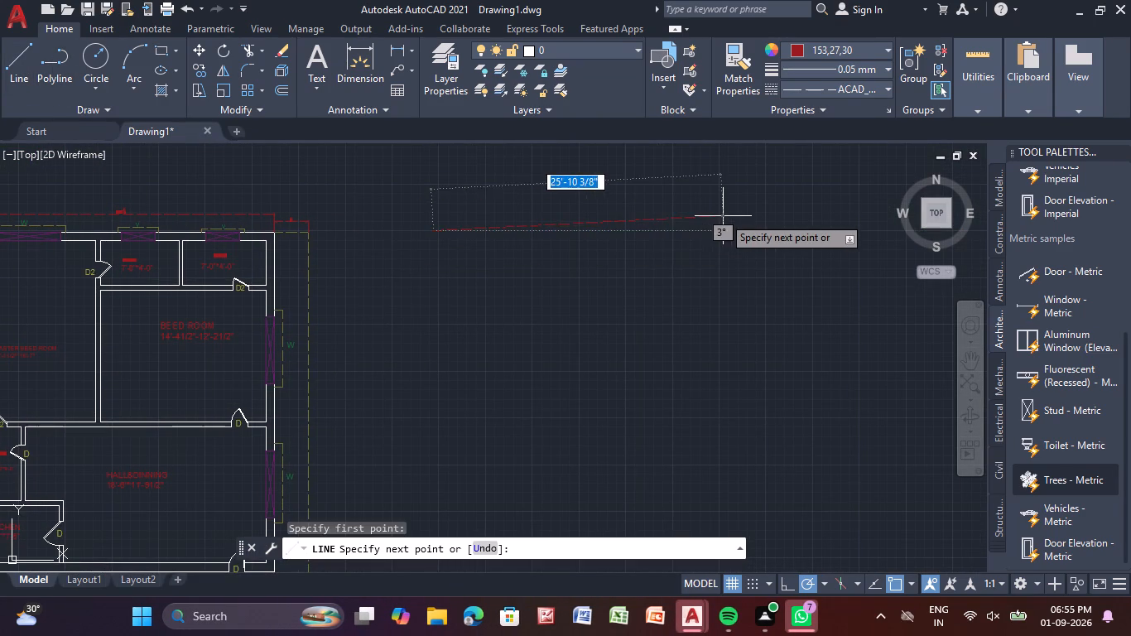
Set the current linetype to ByBlock and the current colour to ByLayer for new objects.
{"action": "left_click", "coordinate": [850, 88]}
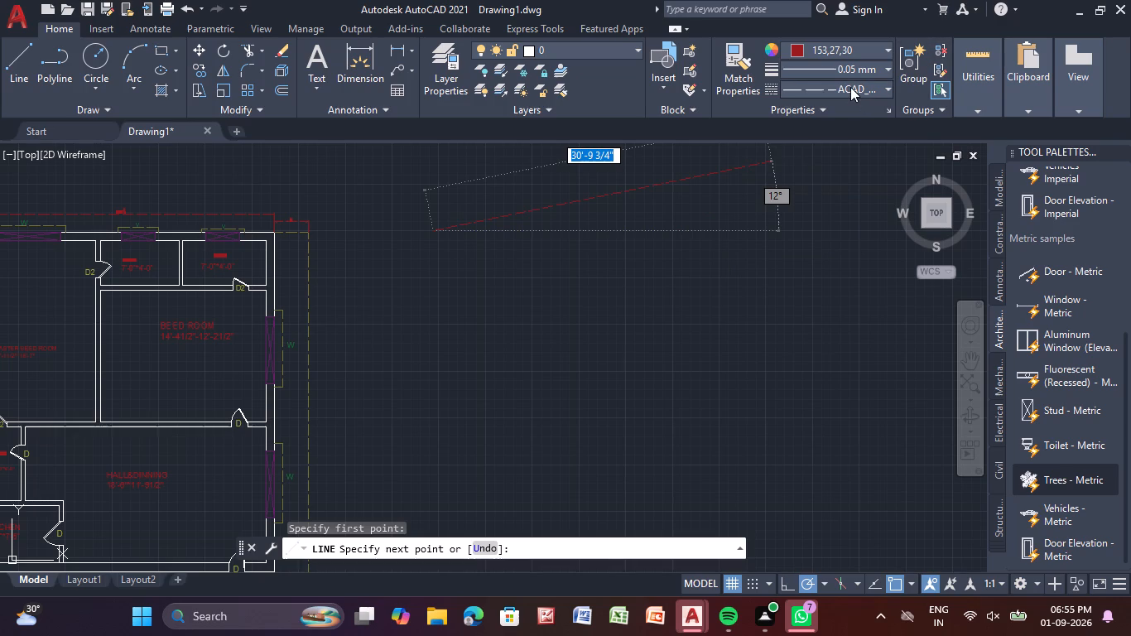
{"action": "left_click", "coordinate": [858, 132]}
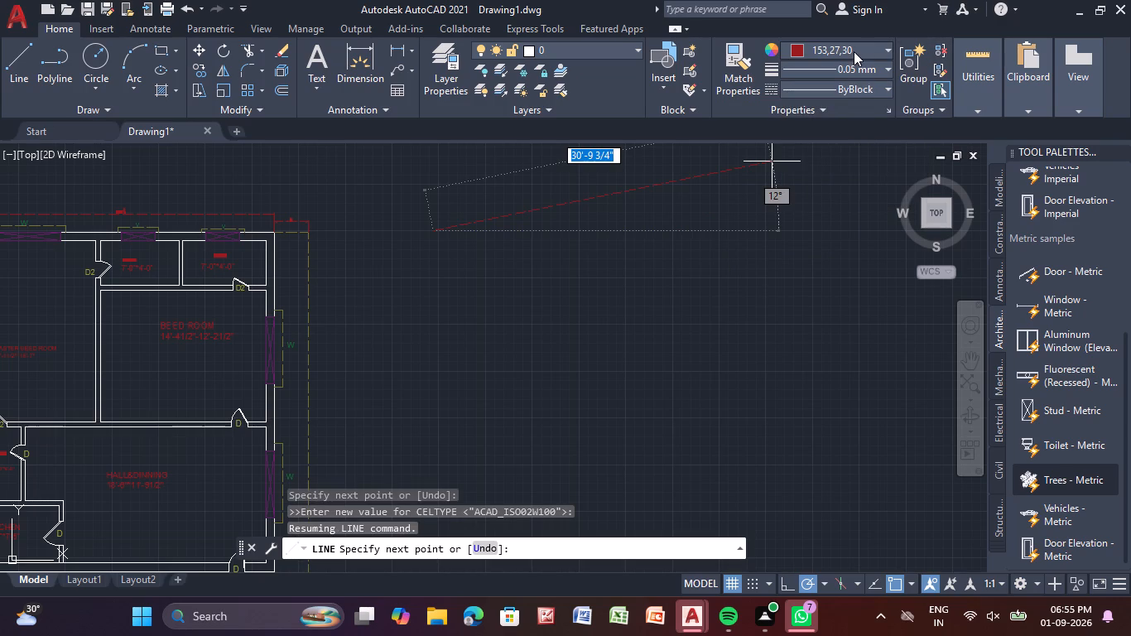
{"action": "key", "text": "Escape"}
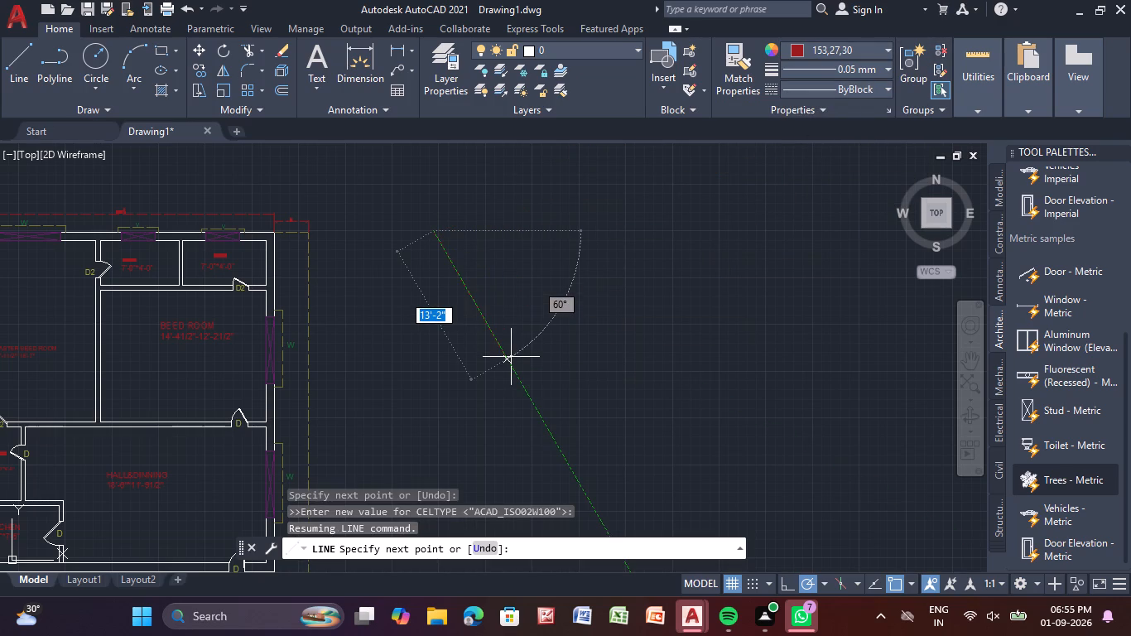
{"action": "left_click", "coordinate": [830, 47]}
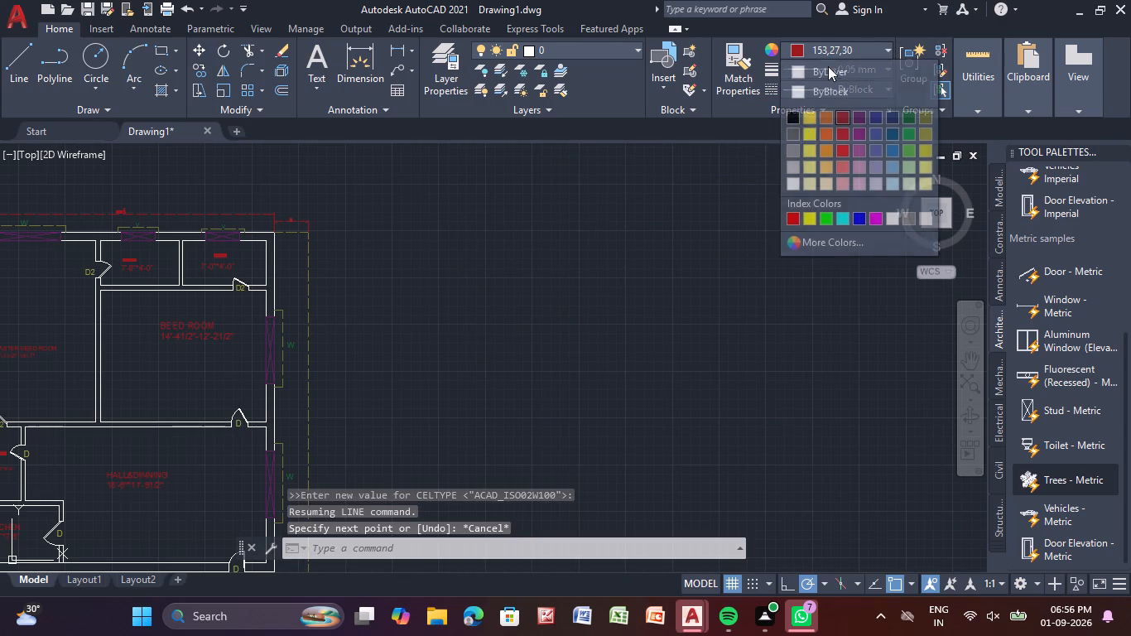
{"action": "left_click", "coordinate": [824, 69]}
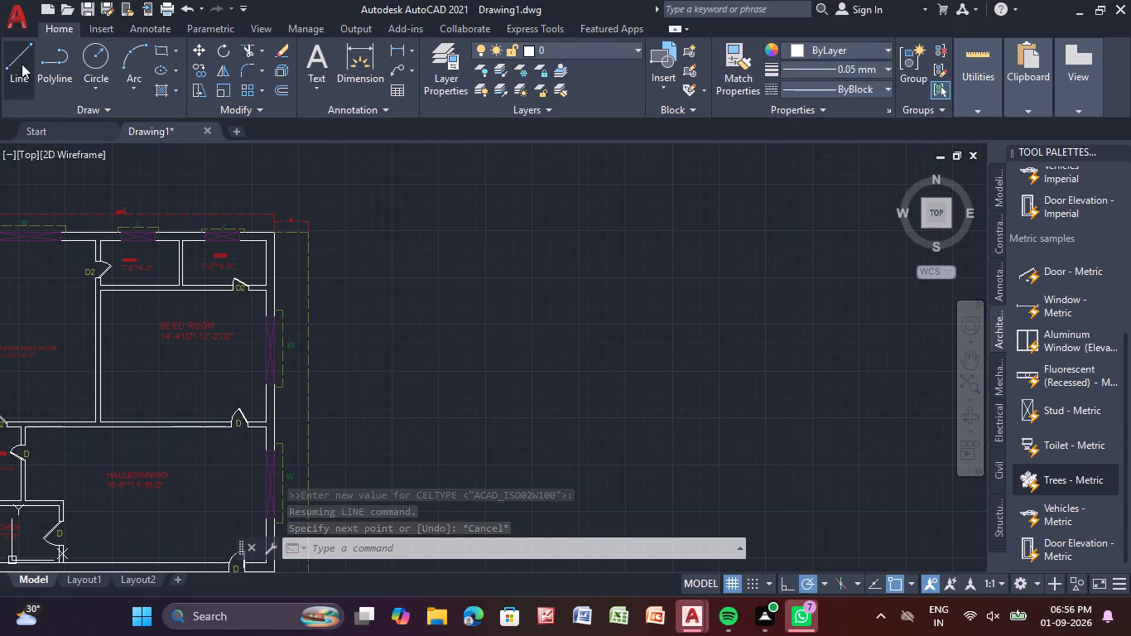
Draw a closed rectangular outline of lines, 25'-3" wide and 23'-3" deep, in the empty space beside the second plan.
{"action": "left_click", "coordinate": [13, 55]}
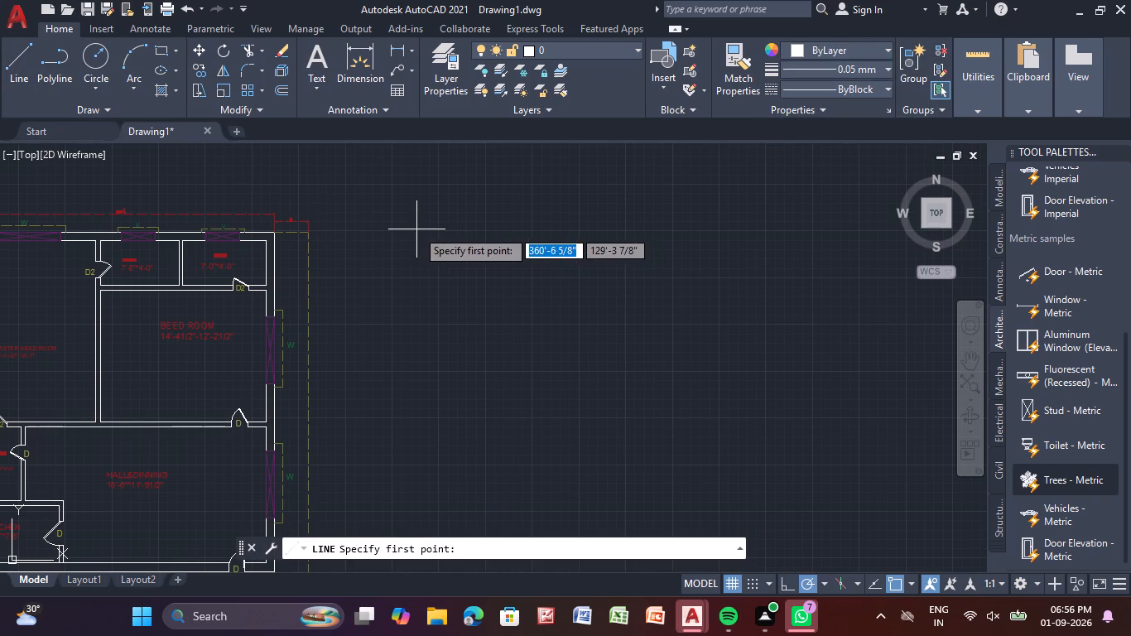
{"action": "left_click", "coordinate": [416, 229]}
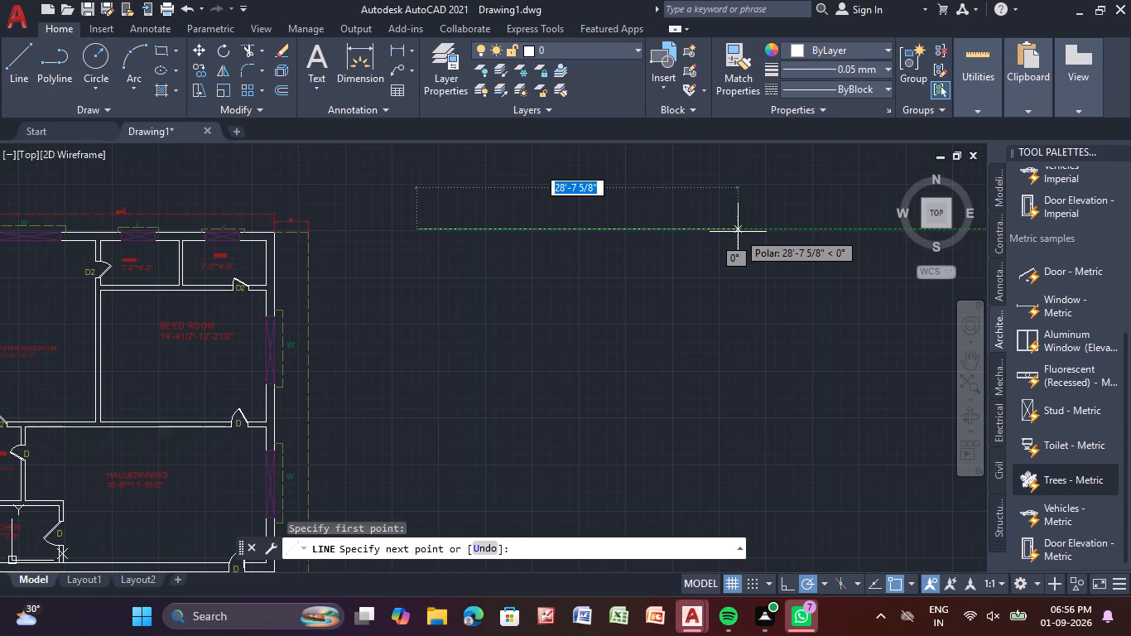
{"action": "type", "text": "25"}
{"action": "type", "text": "'-"}
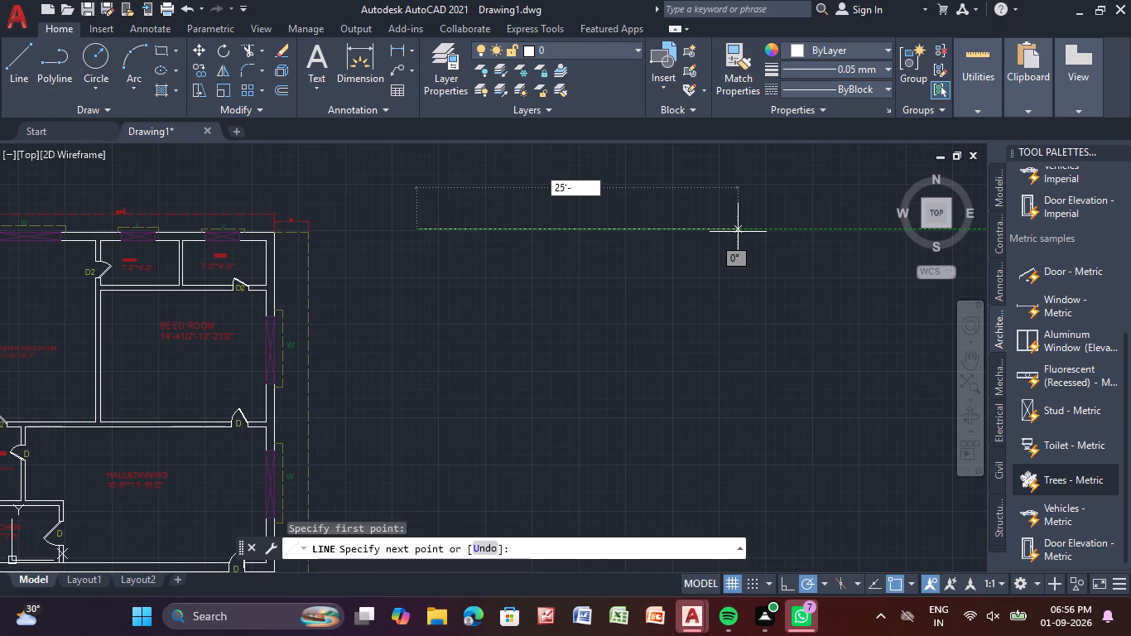
{"action": "key", "text": "shift+quotedbl"}
{"action": "key", "text": "BackSpace"}
{"action": "key", "text": "3"}
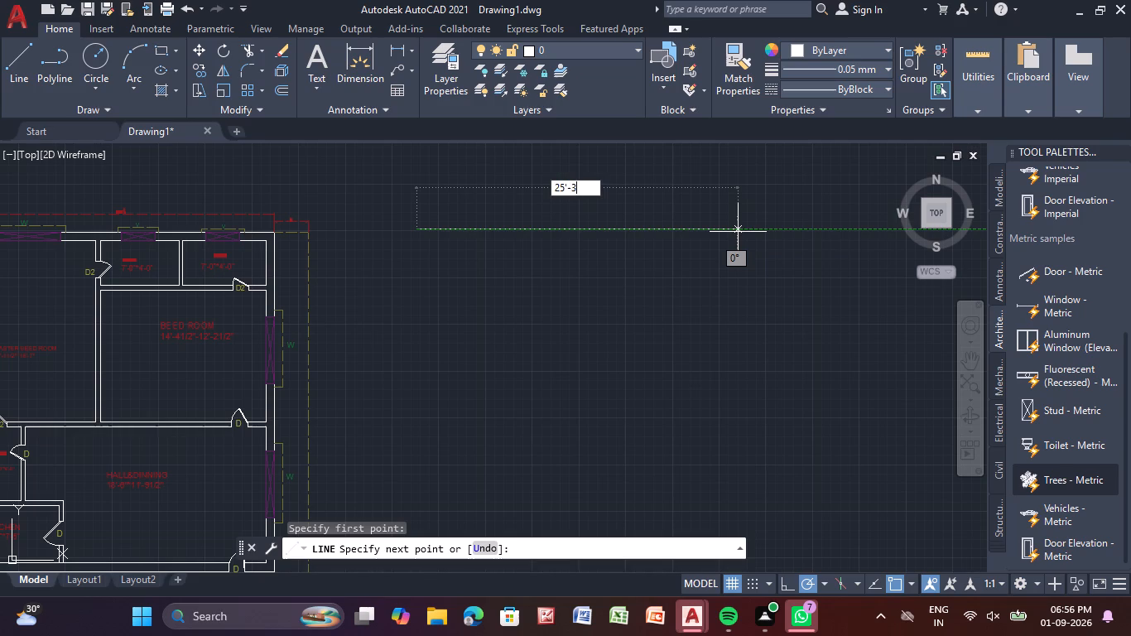
{"action": "key", "text": "shift+quotedbl"}
{"action": "key", "text": "Return"}
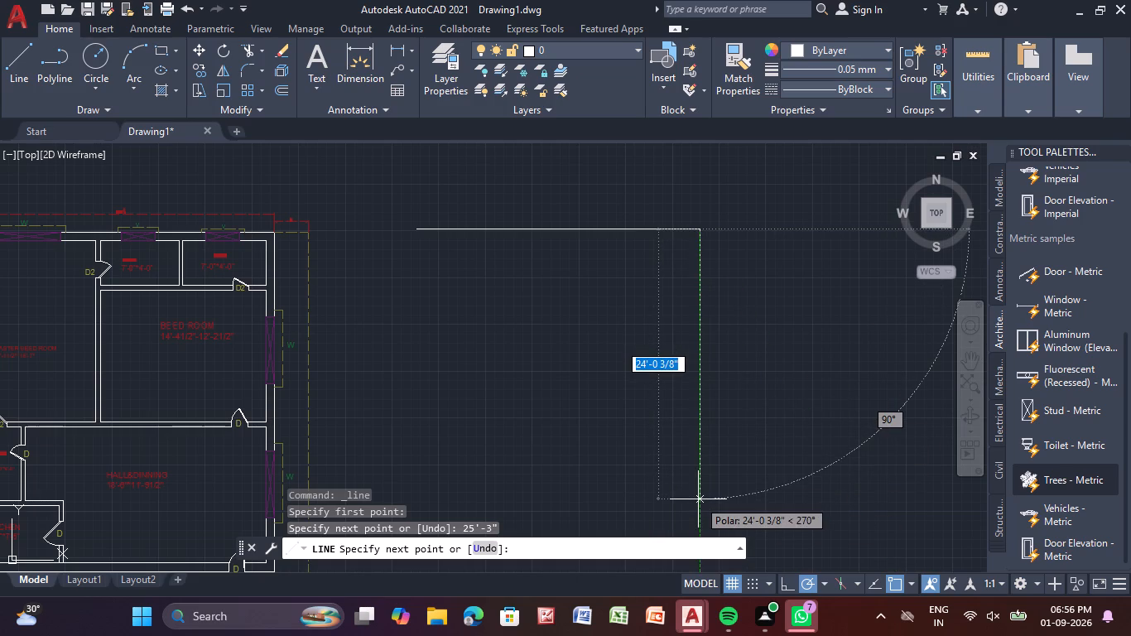
{"action": "type", "text": "23"}
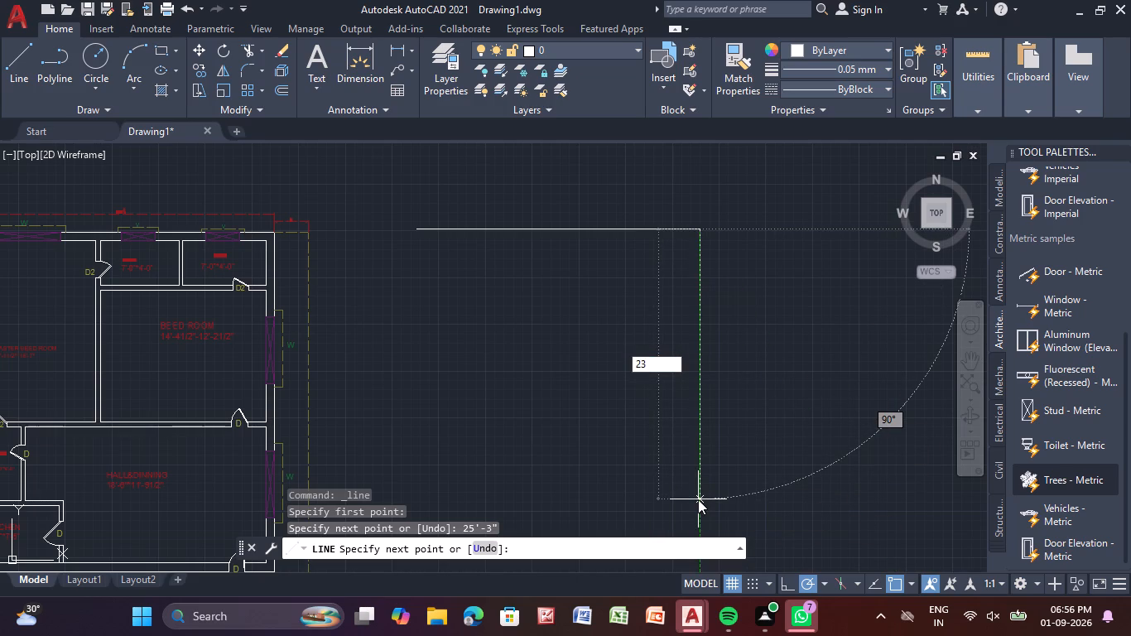
{"action": "type", "text": "'-"}
{"action": "key", "text": "3"}
{"action": "key", "text": "shift+quotedbl"}
{"action": "key", "text": "Return"}
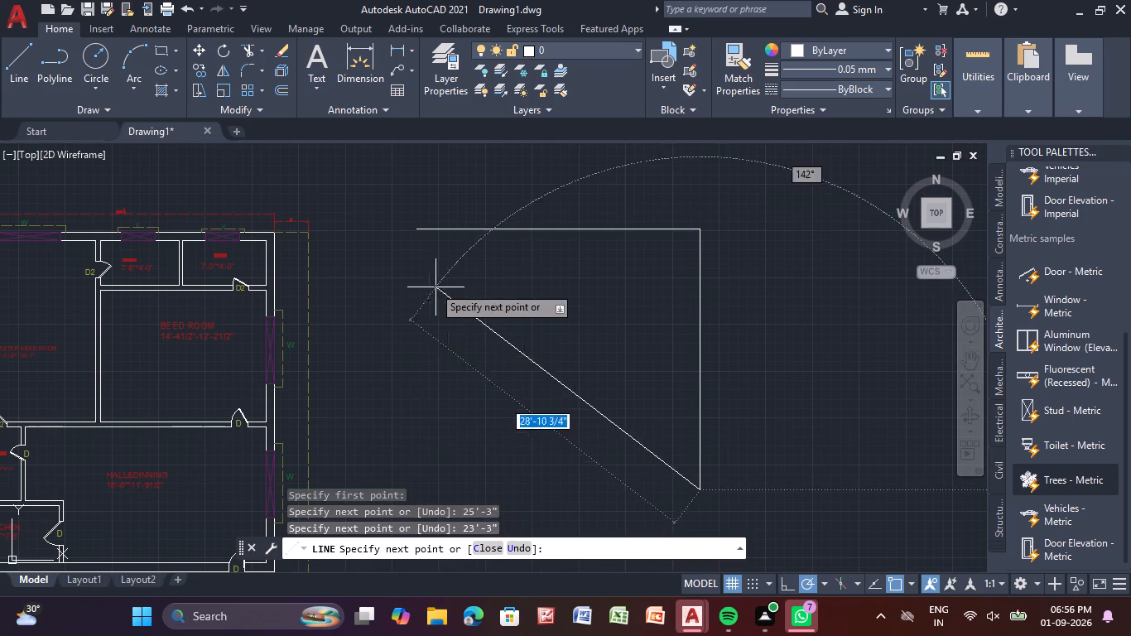
{"action": "left_click", "coordinate": [414, 494]}
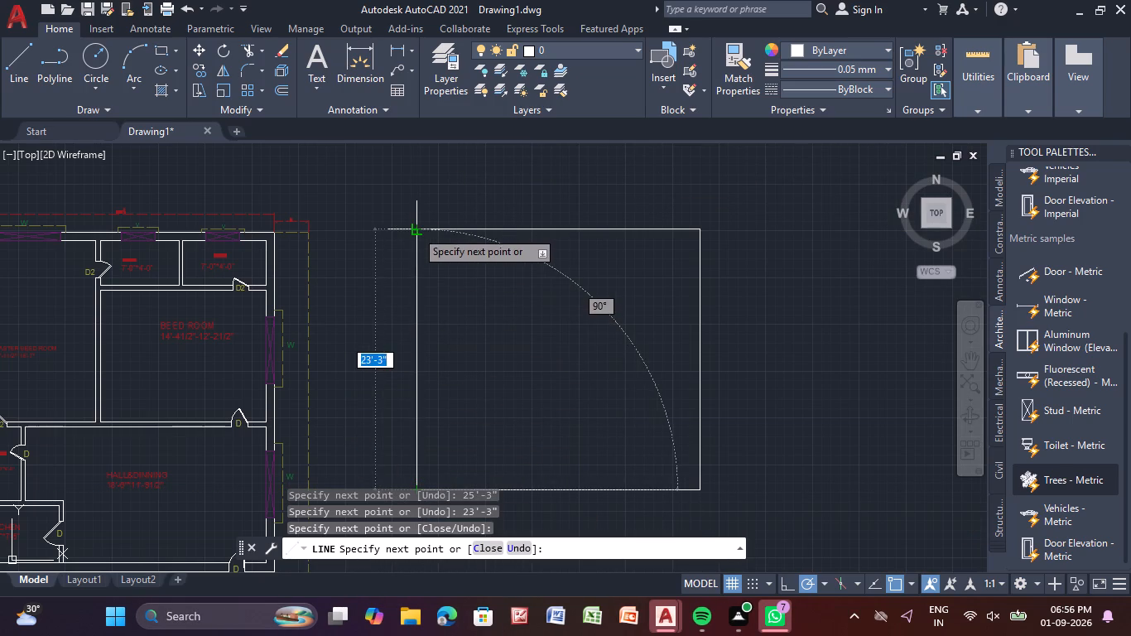
{"action": "left_click", "coordinate": [416, 230]}
{"action": "key", "text": "Escape"}
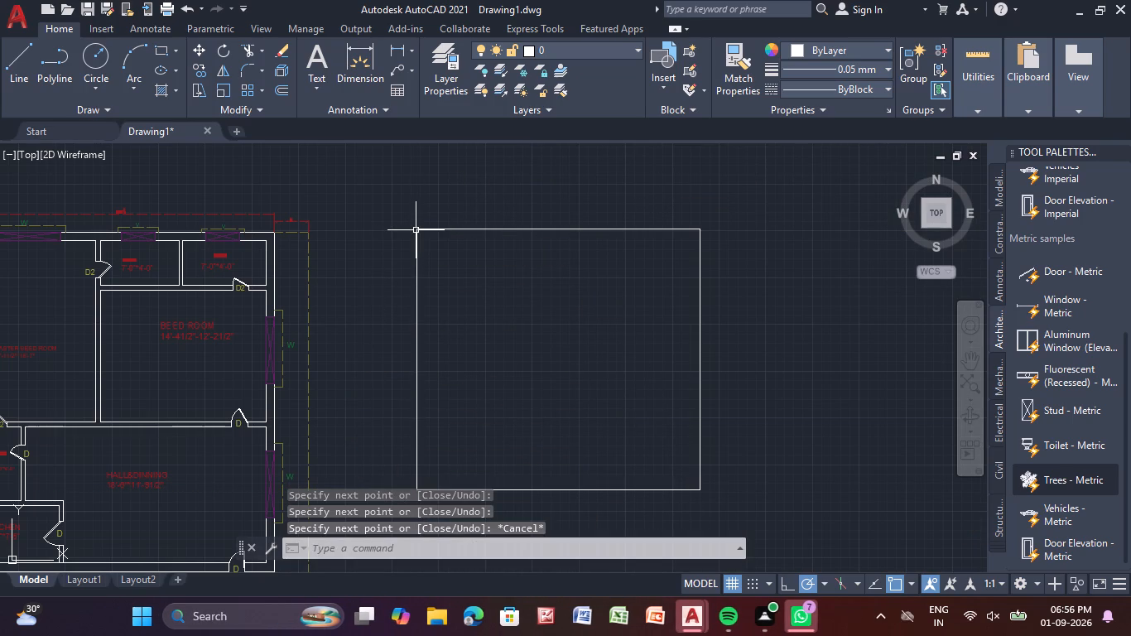
Offset the new outline's upper and left edges 9" inward to form the inner faces of those outer walls.
{"action": "left_click", "coordinate": [280, 91]}
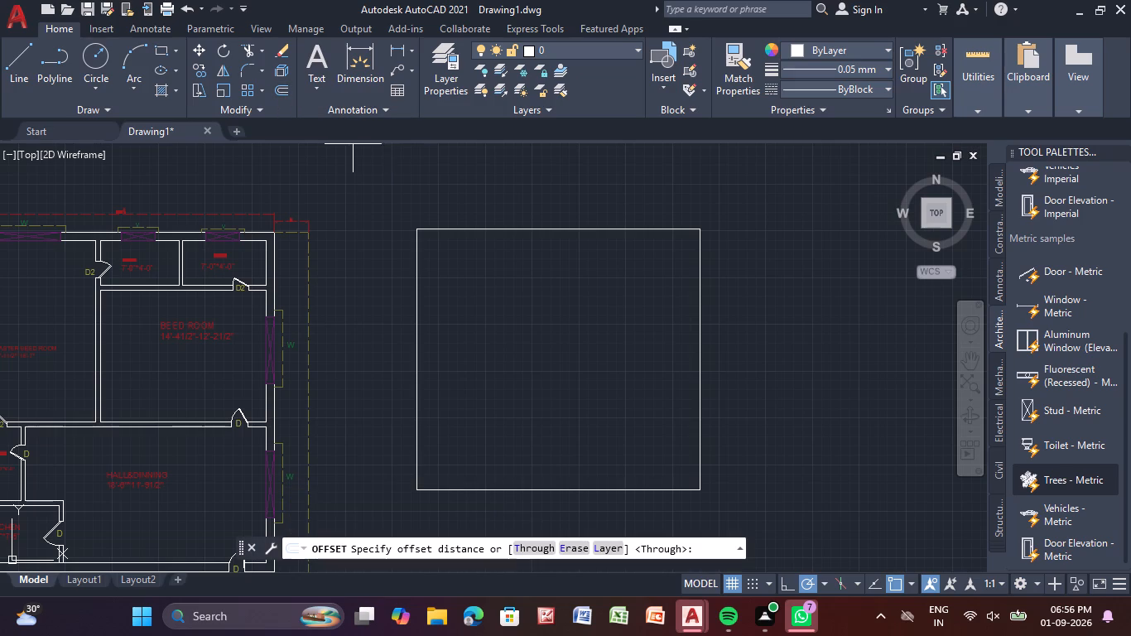
{"action": "key", "text": "Return"}
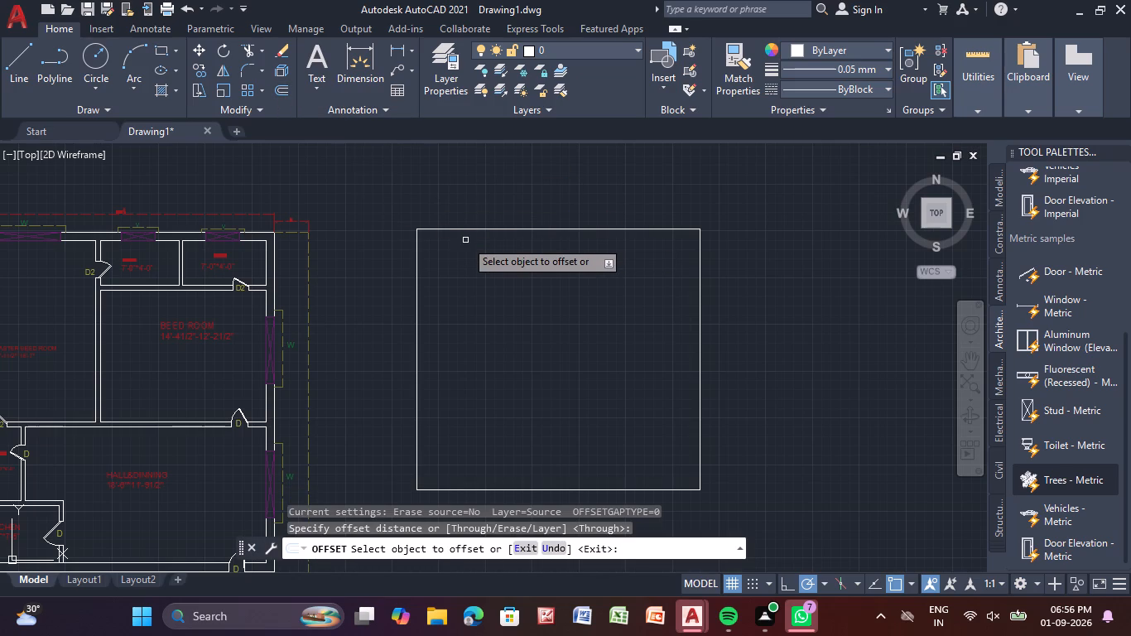
{"action": "left_click", "coordinate": [472, 229]}
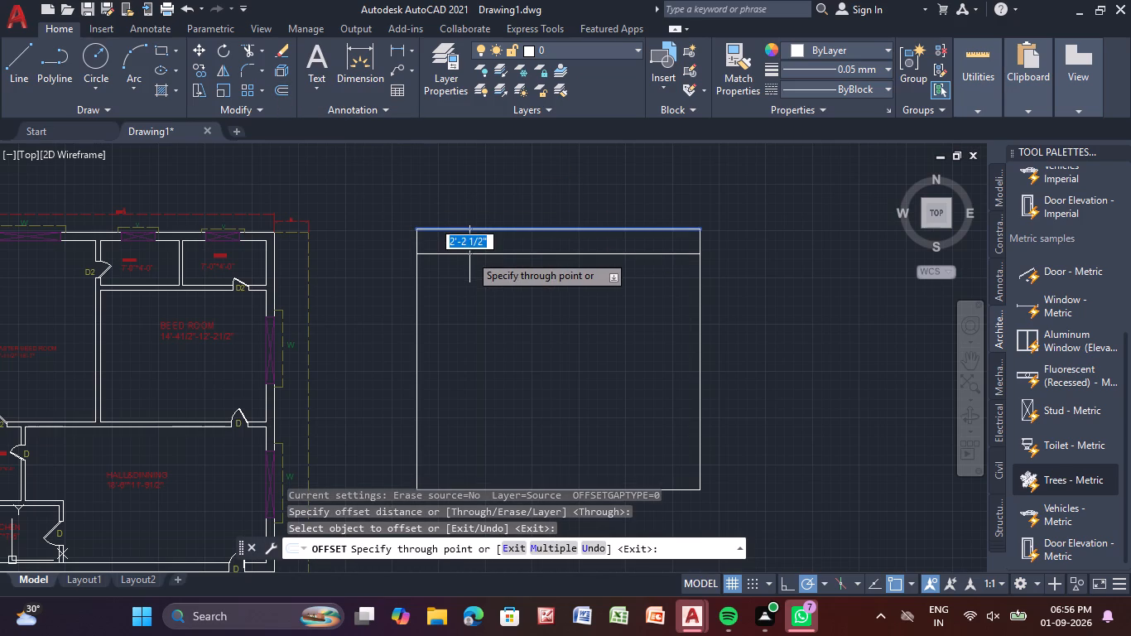
{"action": "key", "text": "9"}
{"action": "key", "text": "shift+quotedbl"}
{"action": "key", "text": "Return"}
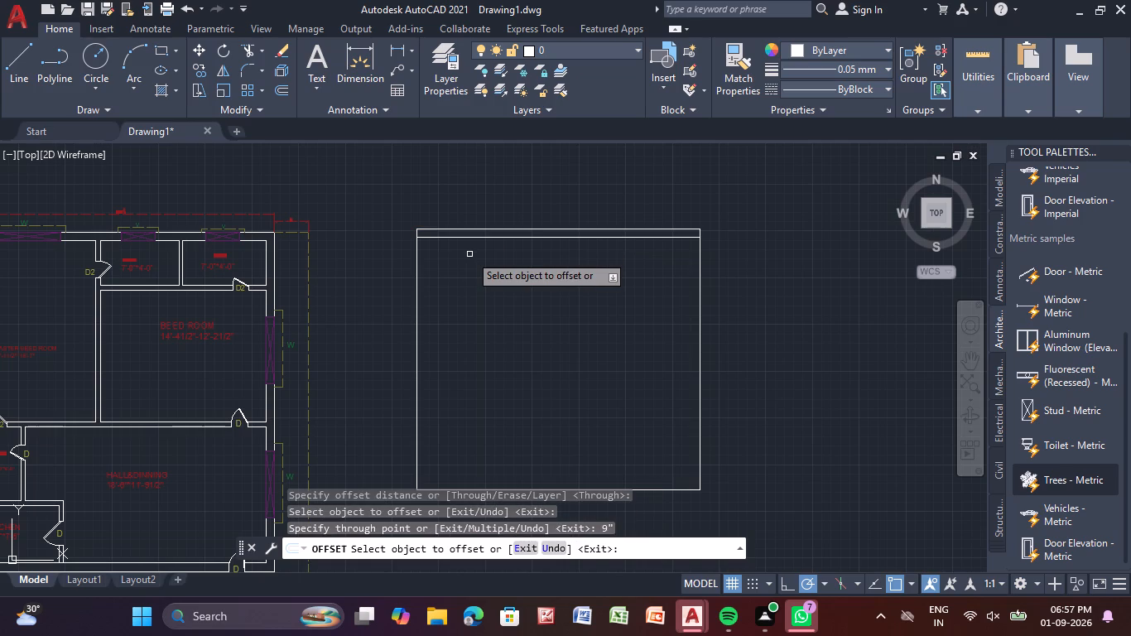
{"action": "middle_click_drag", "start_coordinate": [460, 288], "coordinate": [403, 210]}
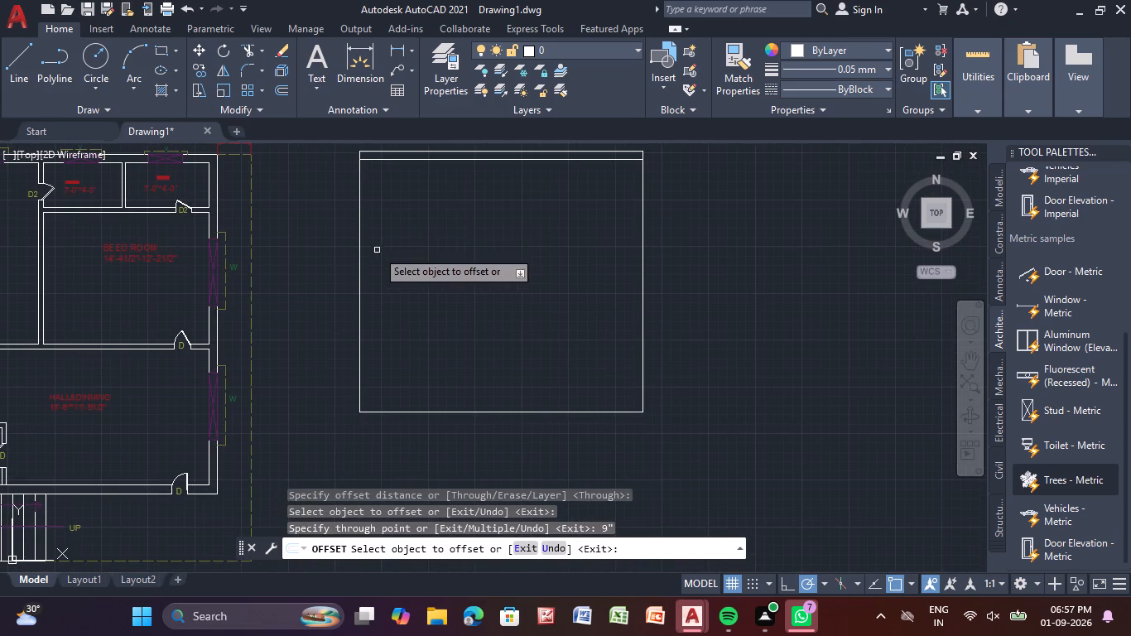
{"action": "middle_click_drag", "start_coordinate": [377, 250], "coordinate": [384, 319]}
{"action": "left_click", "coordinate": [367, 333]}
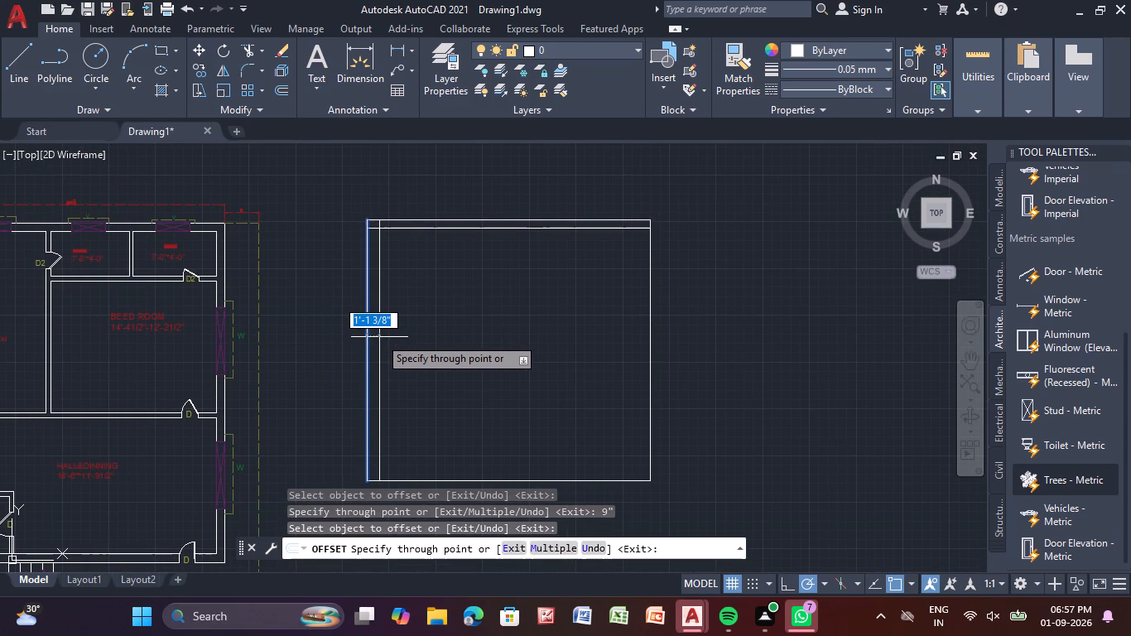
{"action": "key", "text": "9"}
{"action": "key", "text": "shift+quotedbl"}
{"action": "key", "text": "Return"}
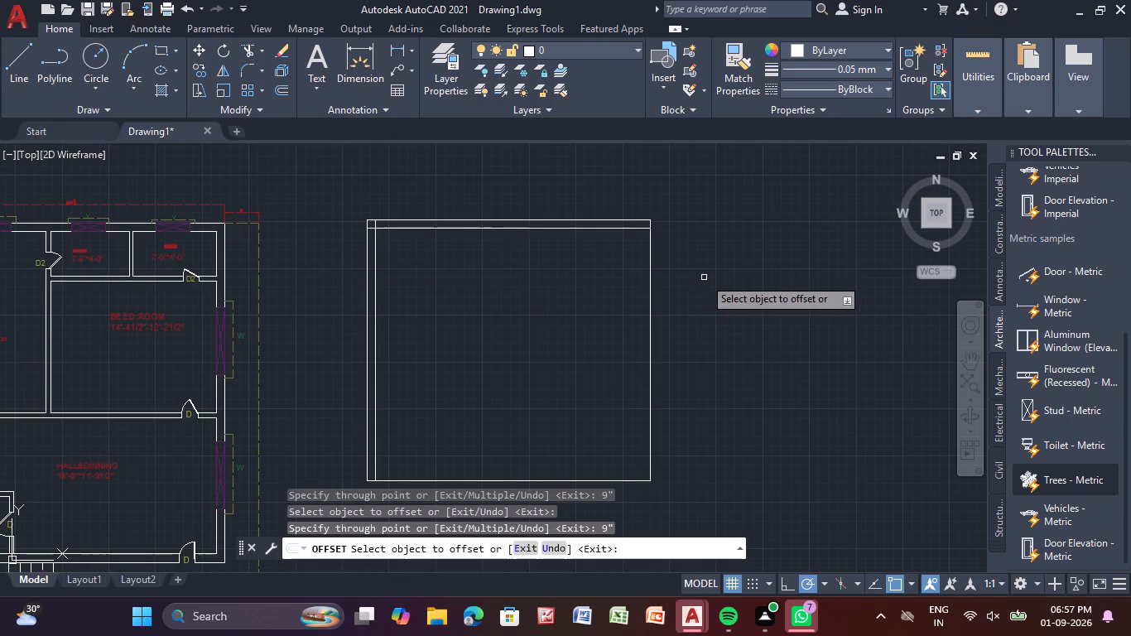
Offset the outline's right and lower edges 9" inward to complete the inner faces of the outer walls.
{"action": "left_click", "coordinate": [650, 278]}
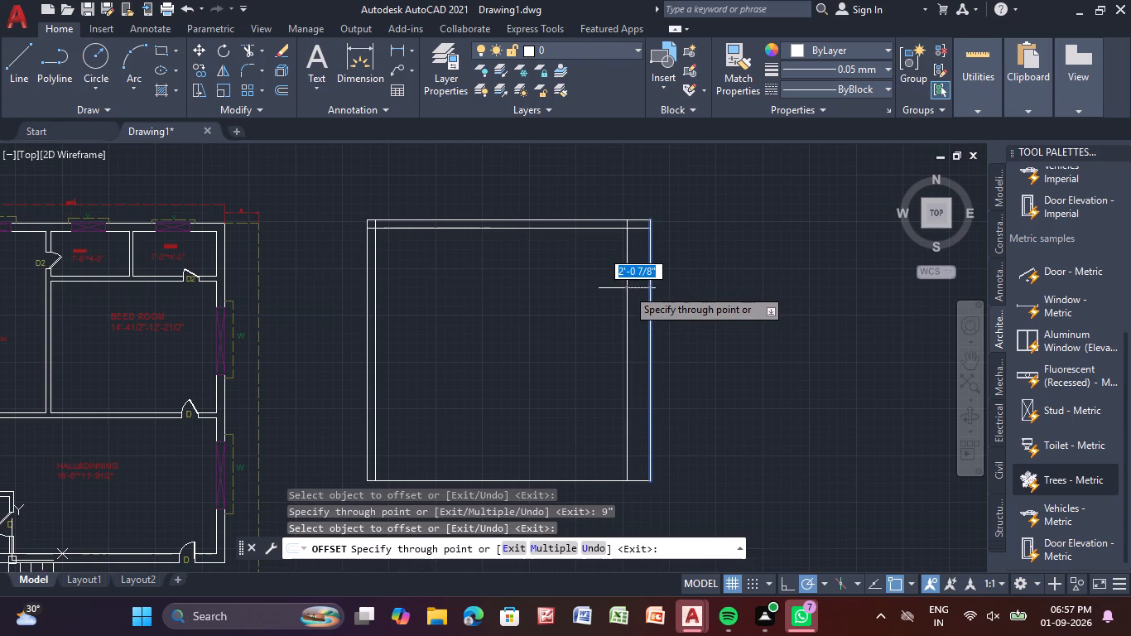
{"action": "key", "text": "9"}
{"action": "key", "text": "shift+quotedbl"}
{"action": "key", "text": "Return"}
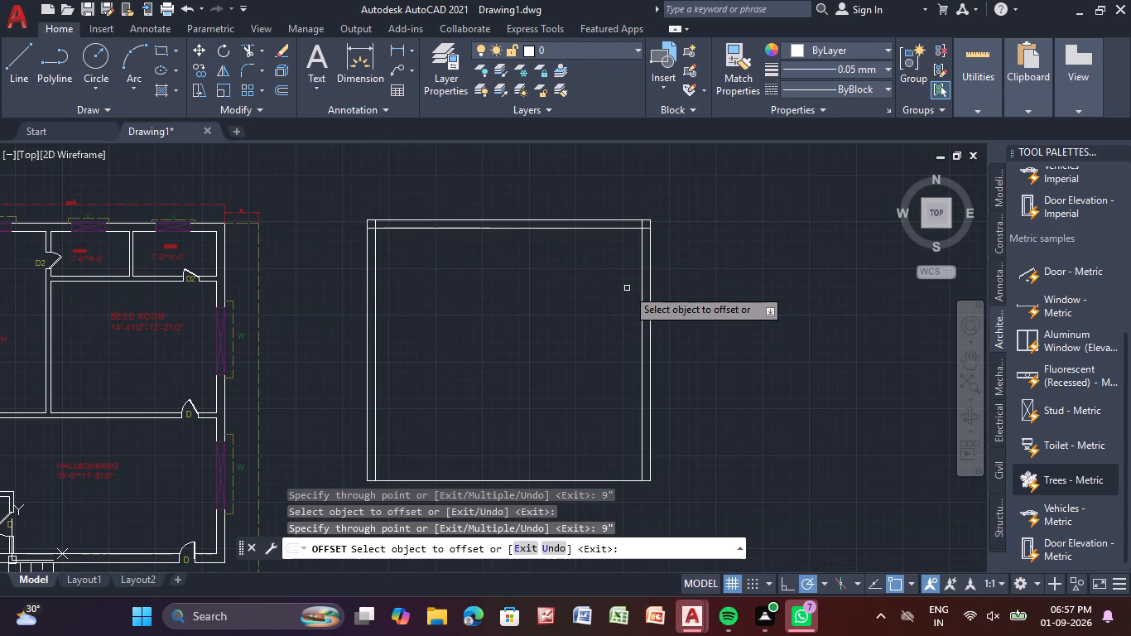
{"action": "middle_click_drag", "start_coordinate": [626, 287], "coordinate": [616, 224]}
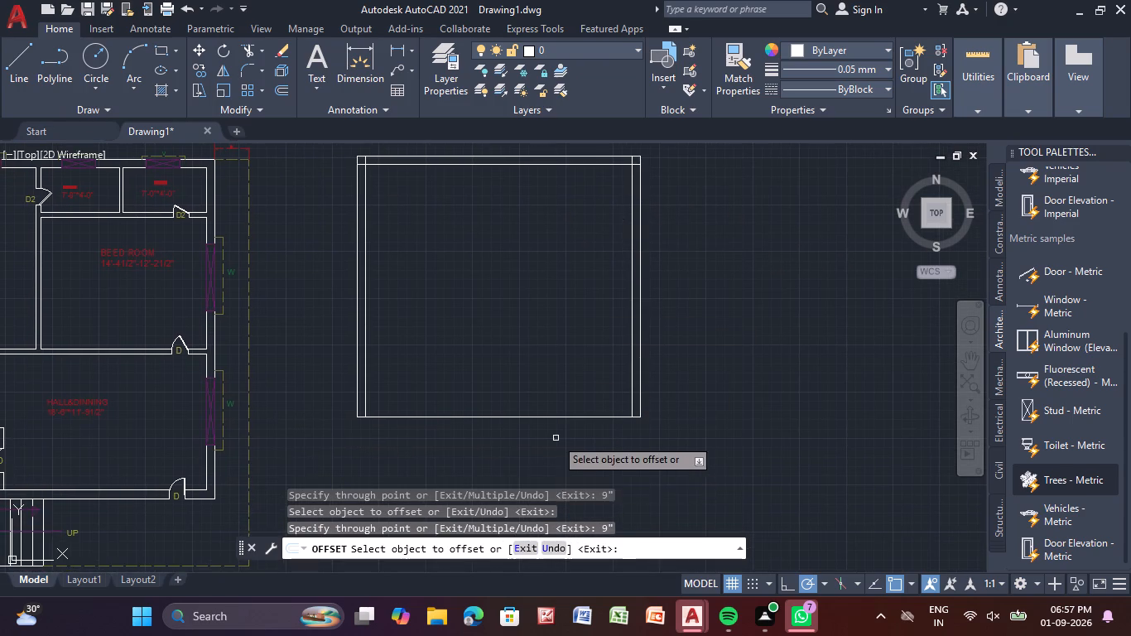
{"action": "left_click", "coordinate": [561, 417]}
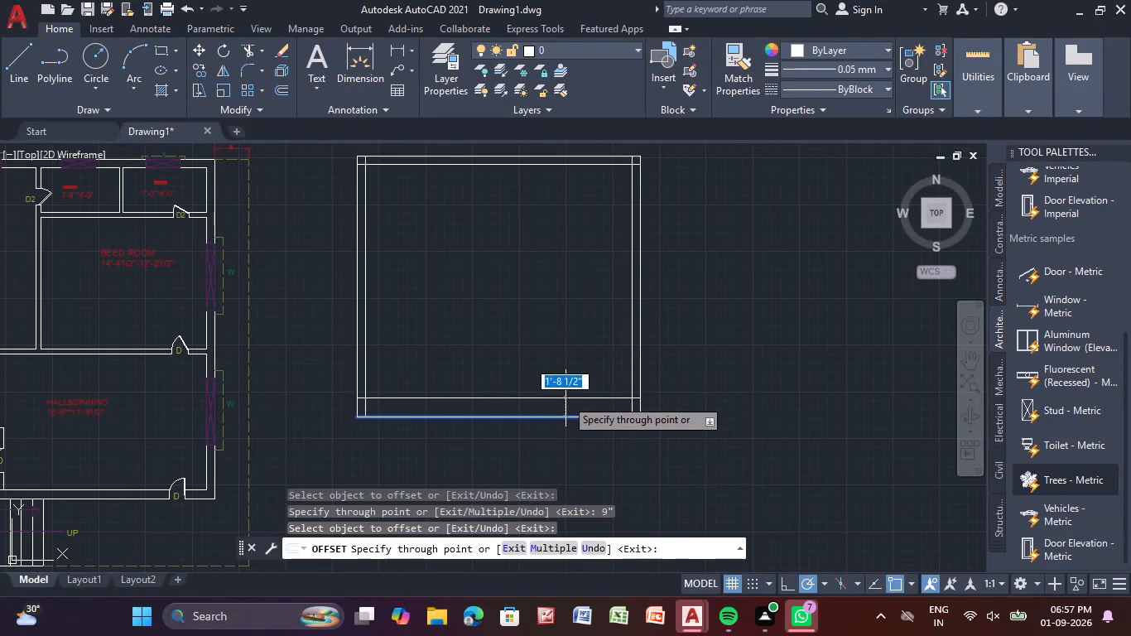
{"action": "type", "text": "9\""}
{"action": "key", "text": "Return"}
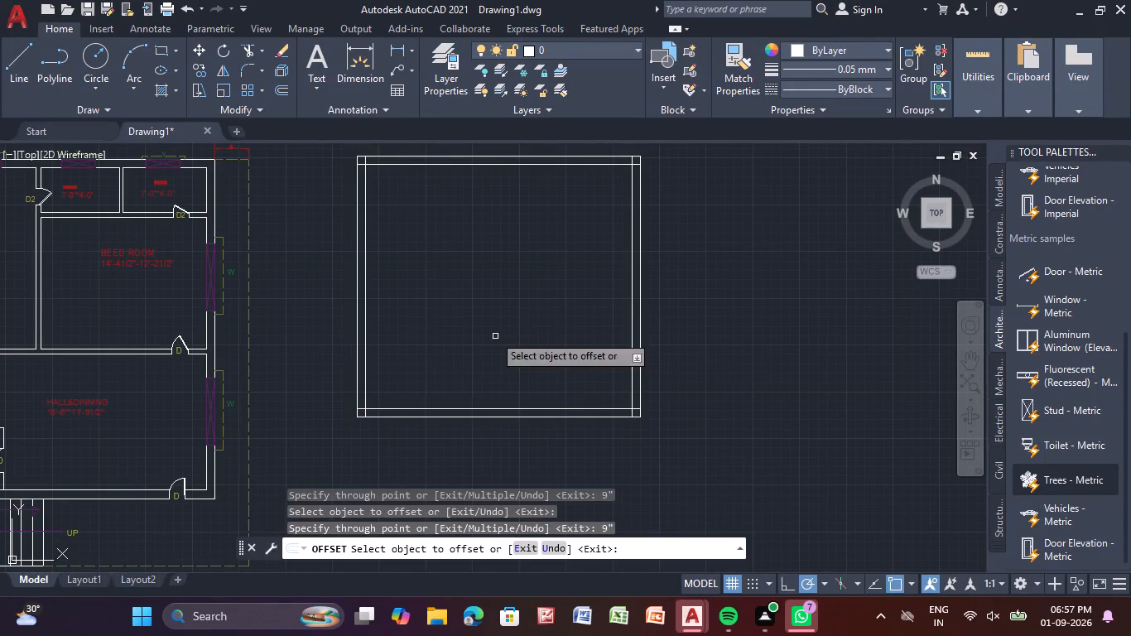
Offset the left wall's inner face 13'-4-1/2" into the outline to place a vertical partition line.
{"action": "middle_click_drag", "start_coordinate": [373, 237], "coordinate": [364, 311]}
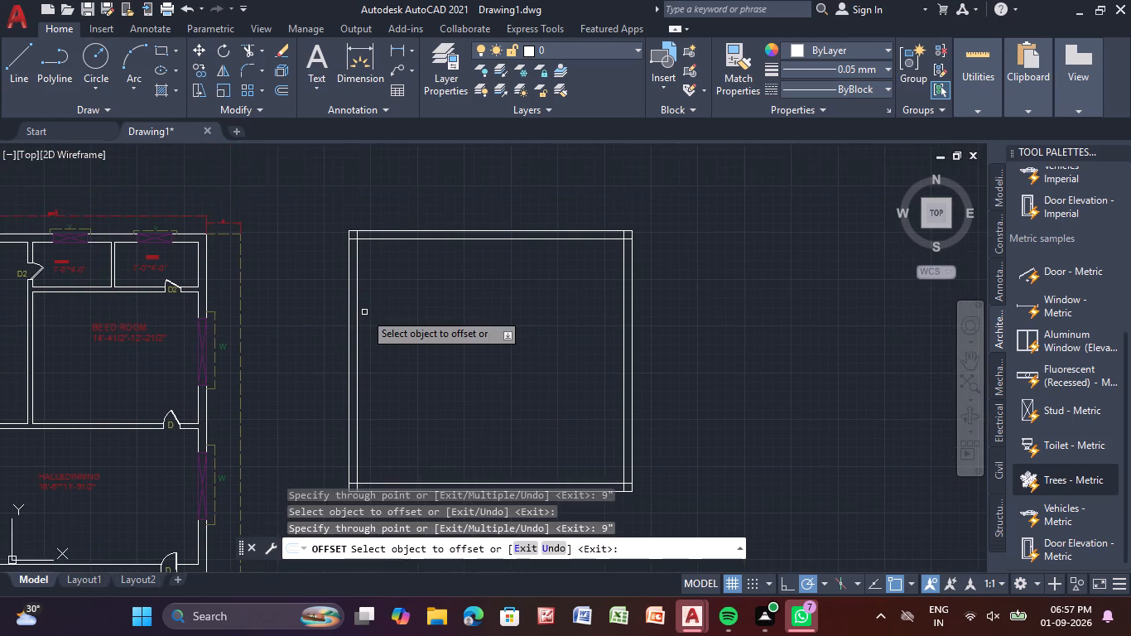
{"action": "scroll", "coordinate": [364, 312], "scroll_direction": "up", "scroll_amount": 1}
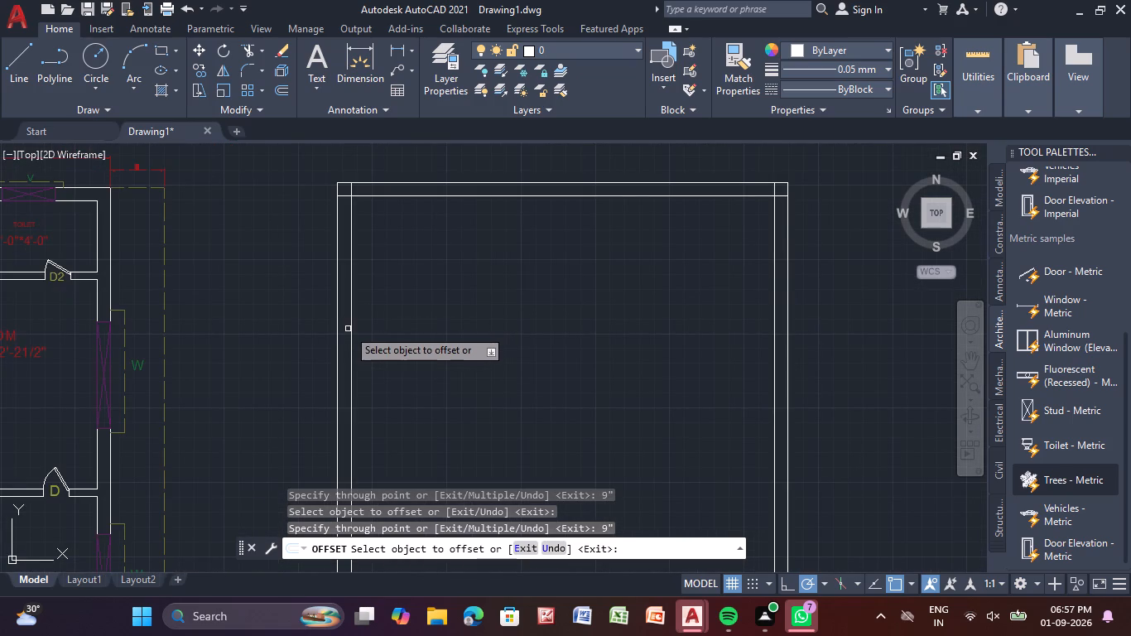
{"action": "left_click", "coordinate": [352, 324]}
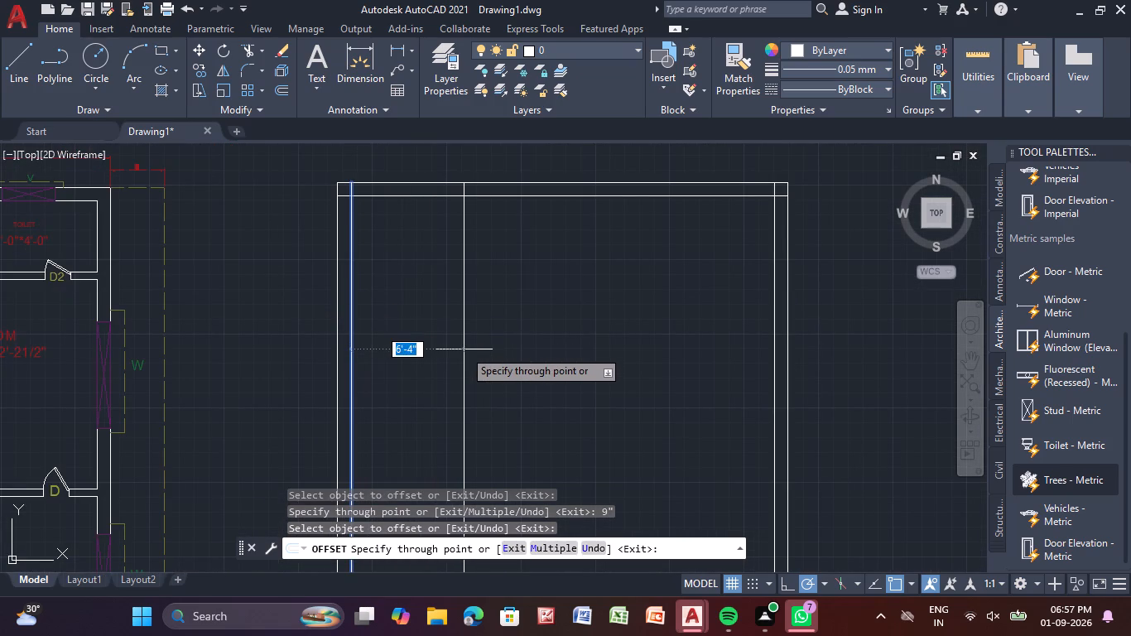
{"action": "type", "text": "13"}
{"action": "key", "text": "apostrophe"}
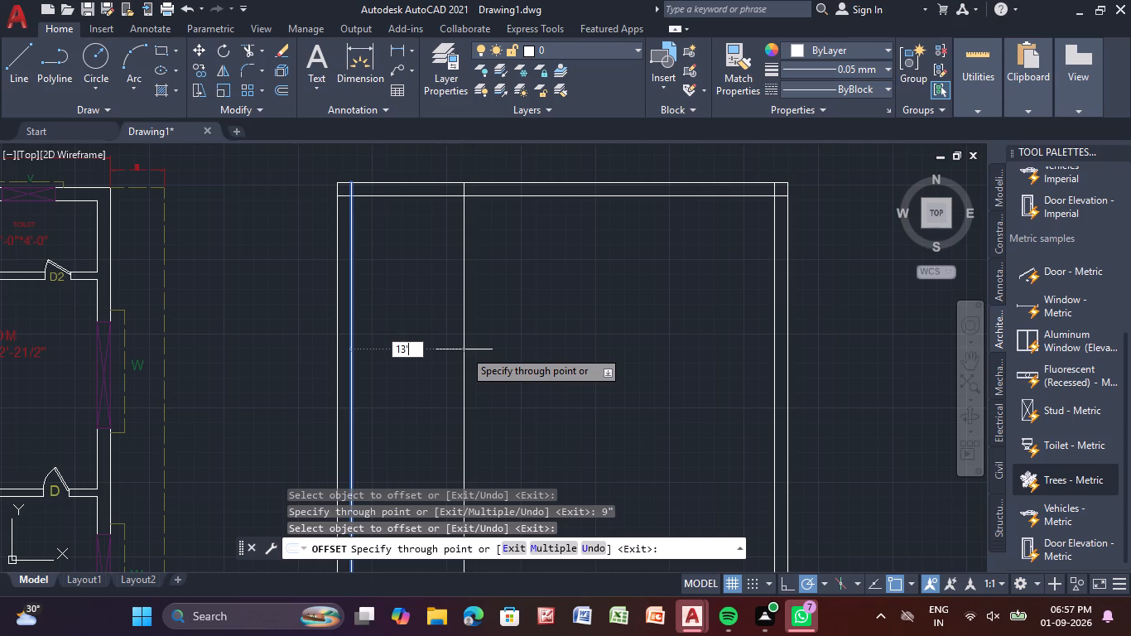
{"action": "key", "text": "minus"}
{"action": "key", "text": "4"}
{"action": "type", "text": "-1/2"}
{"action": "key", "text": "shift+quotedbl"}
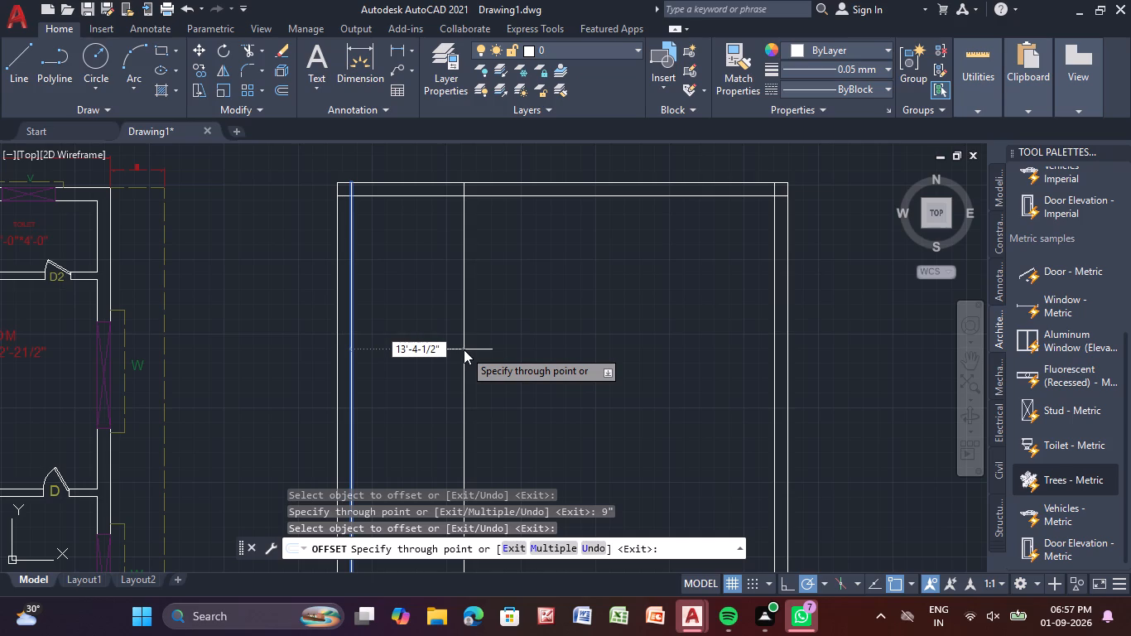
{"action": "key", "text": "Return"}
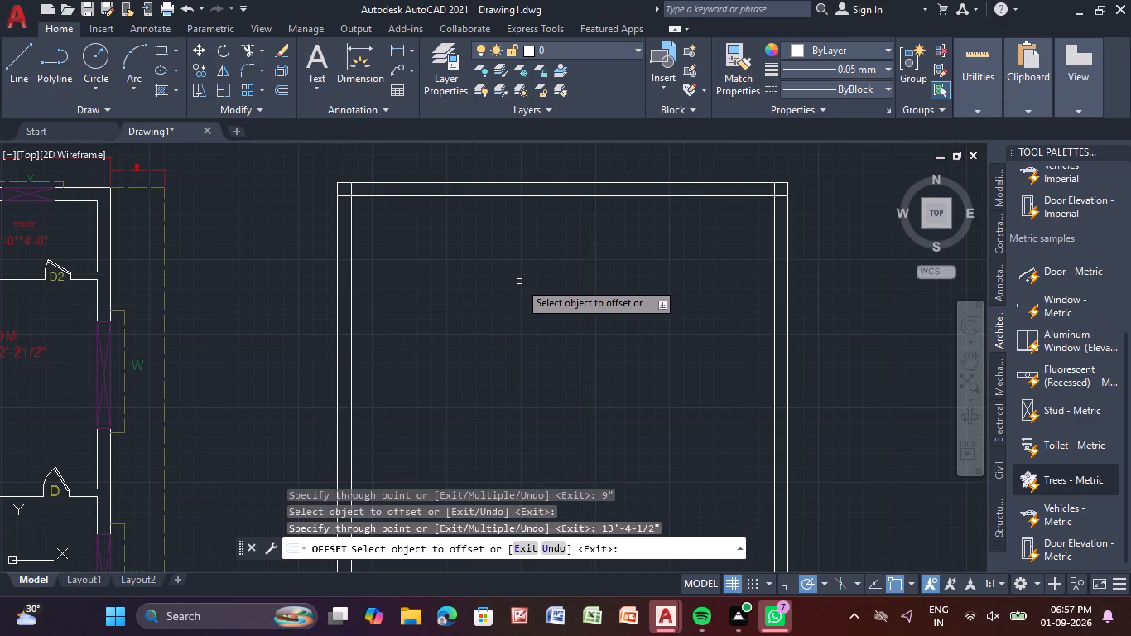
Offset the upper wall's inner face 10'-0" downward to place a horizontal partition line.
{"action": "left_click", "coordinate": [473, 195]}
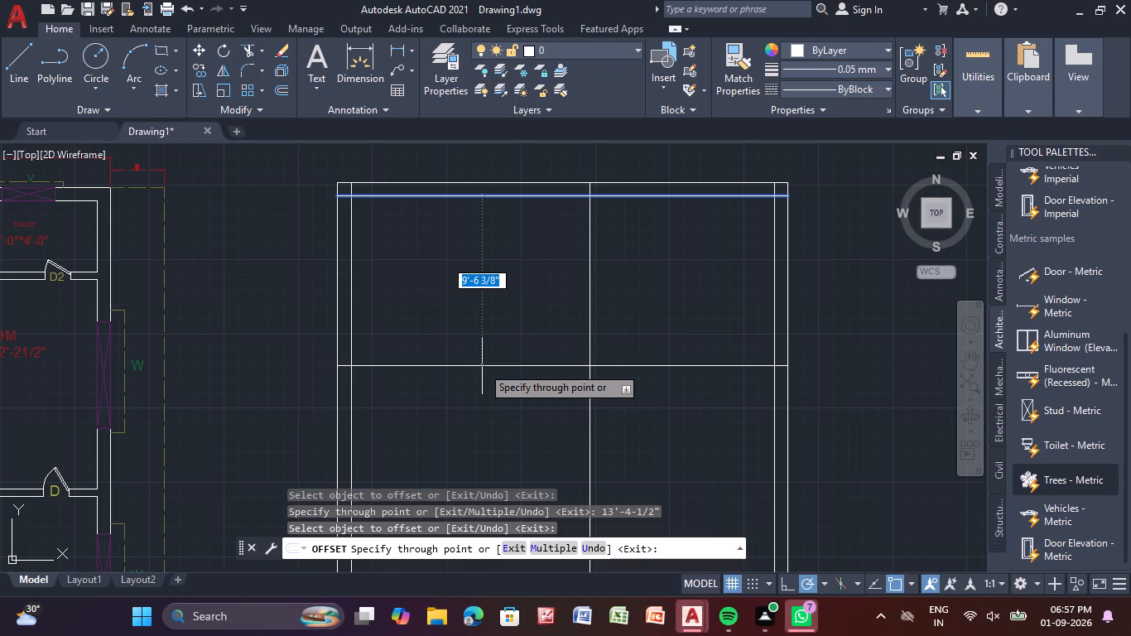
{"action": "key", "text": "1"}
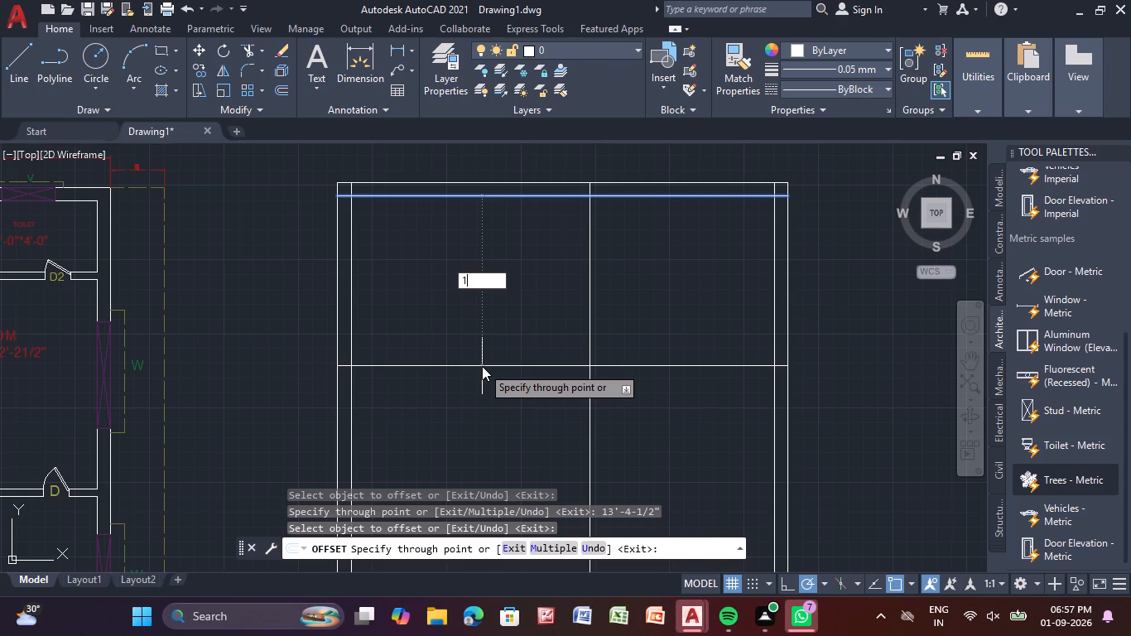
{"action": "type", "text": "0'-0"}
{"action": "key", "text": "shift+quotedbl"}
{"action": "key", "text": "Return"}
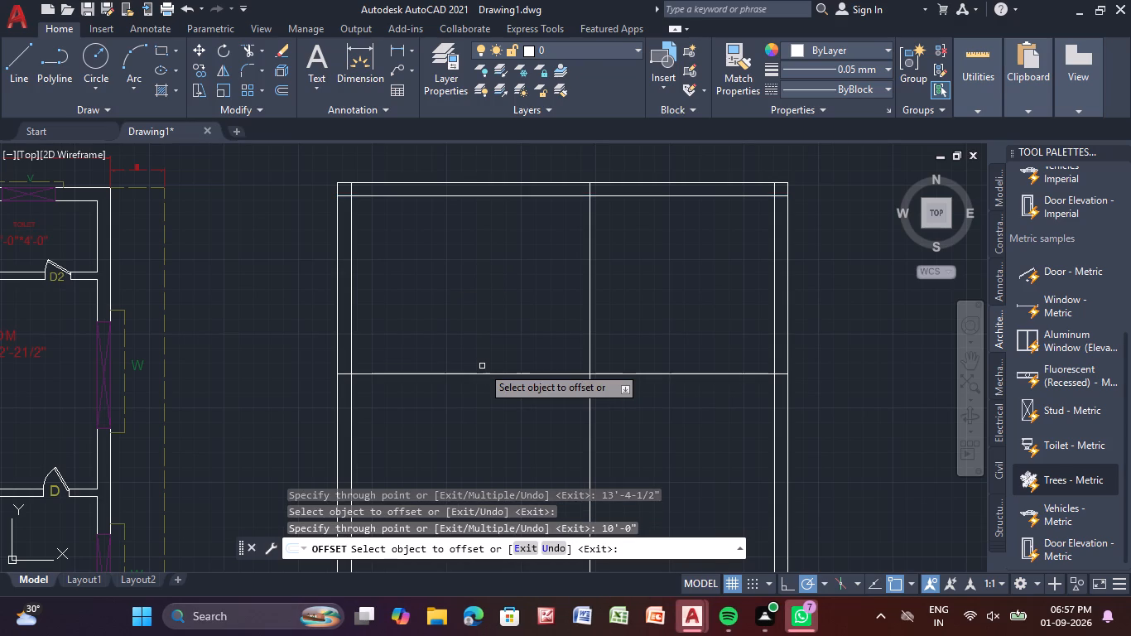
Offset the horizontal partition line 5" upward and the vertical partition line 5" to its left to give both partitions thickness.
{"action": "left_click", "coordinate": [497, 373]}
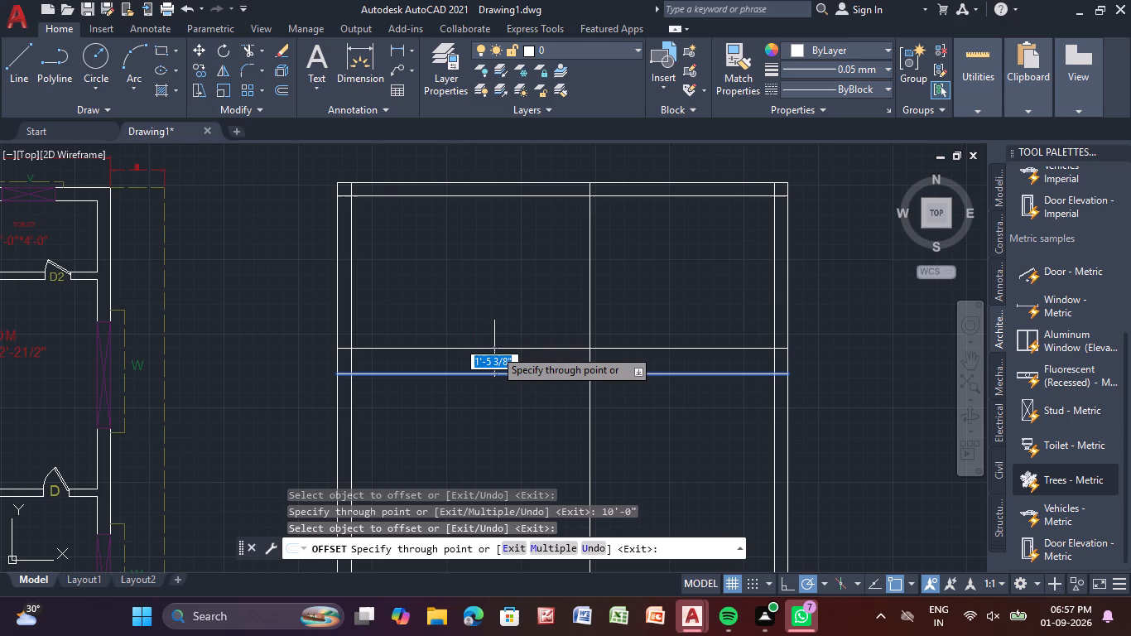
{"action": "key", "text": "5"}
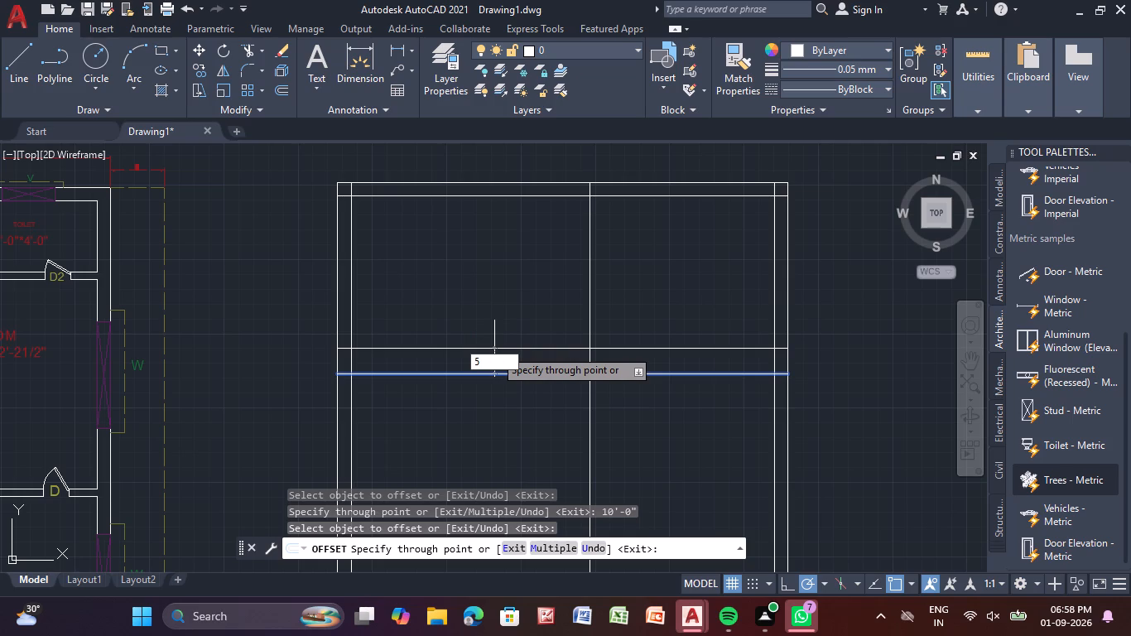
{"action": "key", "text": "shift+quotedbl"}
{"action": "key", "text": "Return"}
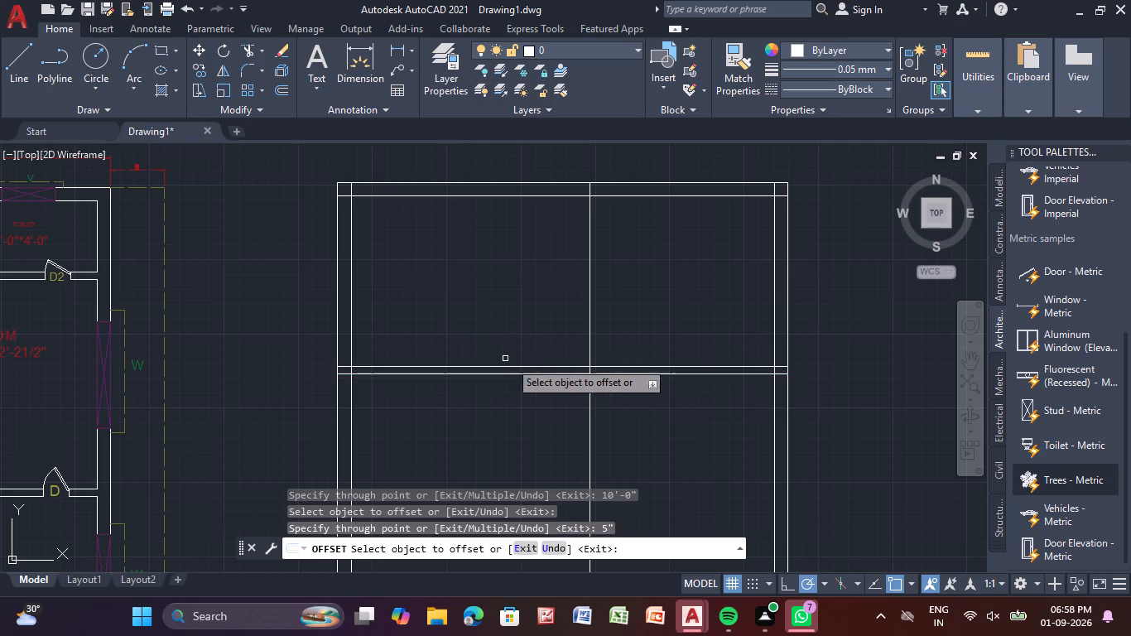
{"action": "left_click", "coordinate": [590, 337]}
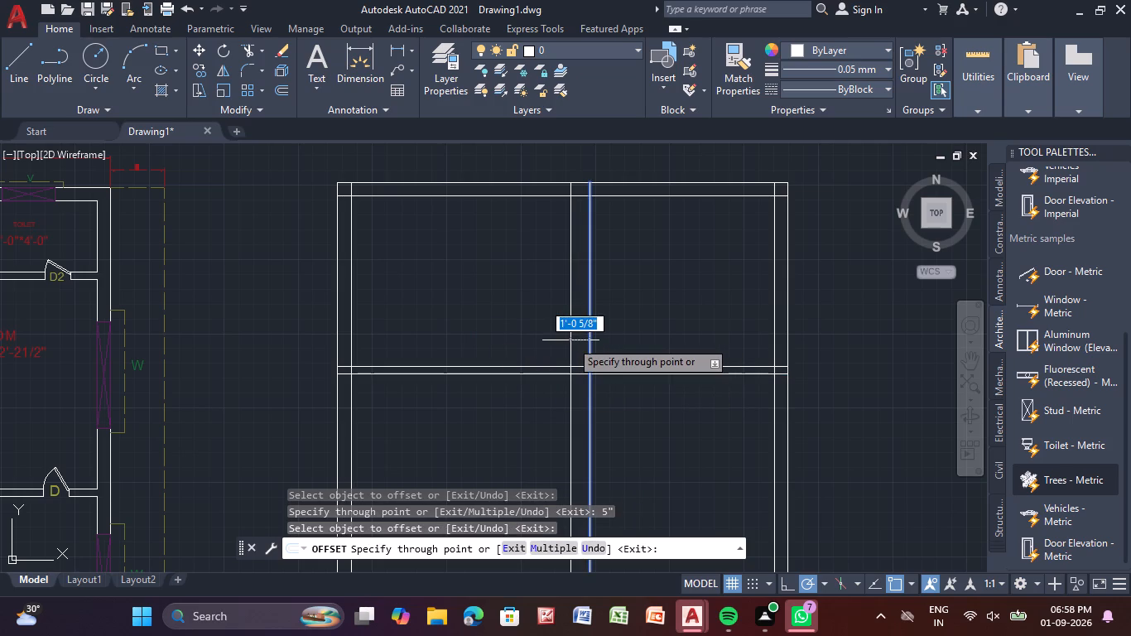
{"action": "key", "text": "5"}
{"action": "key", "text": "shift+quotedbl"}
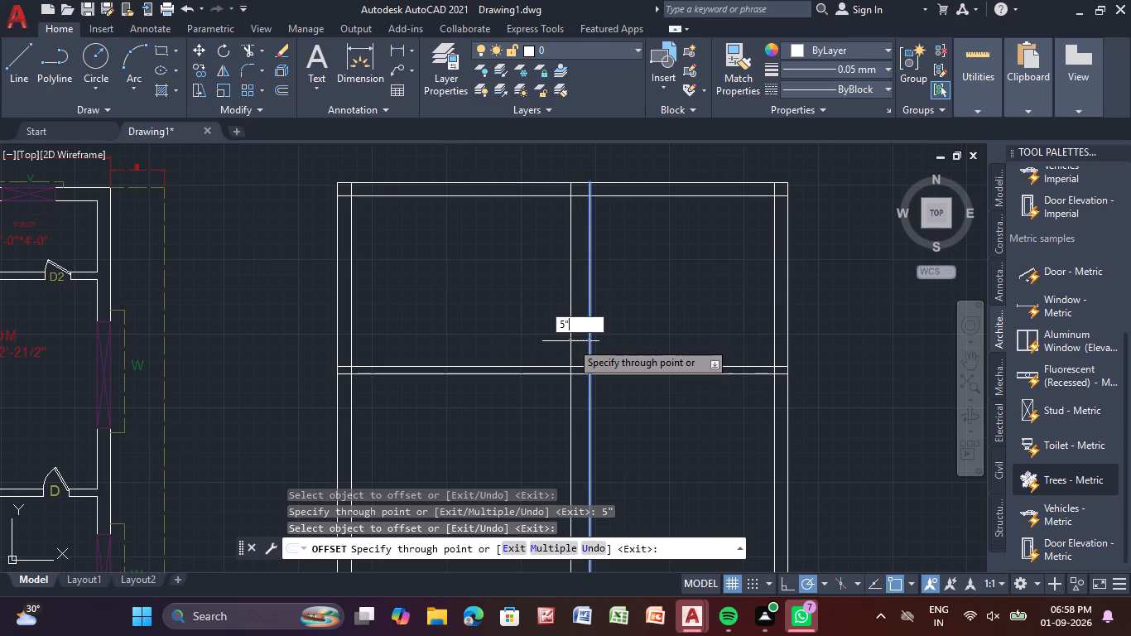
{"action": "key", "text": "Return"}
Offset the left wall's inner face 7'-0" inward and the horizontal partition's lower line 4'-0" downward to lay out a small room.
{"action": "middle_click_drag", "start_coordinate": [570, 341], "coordinate": [534, 214]}
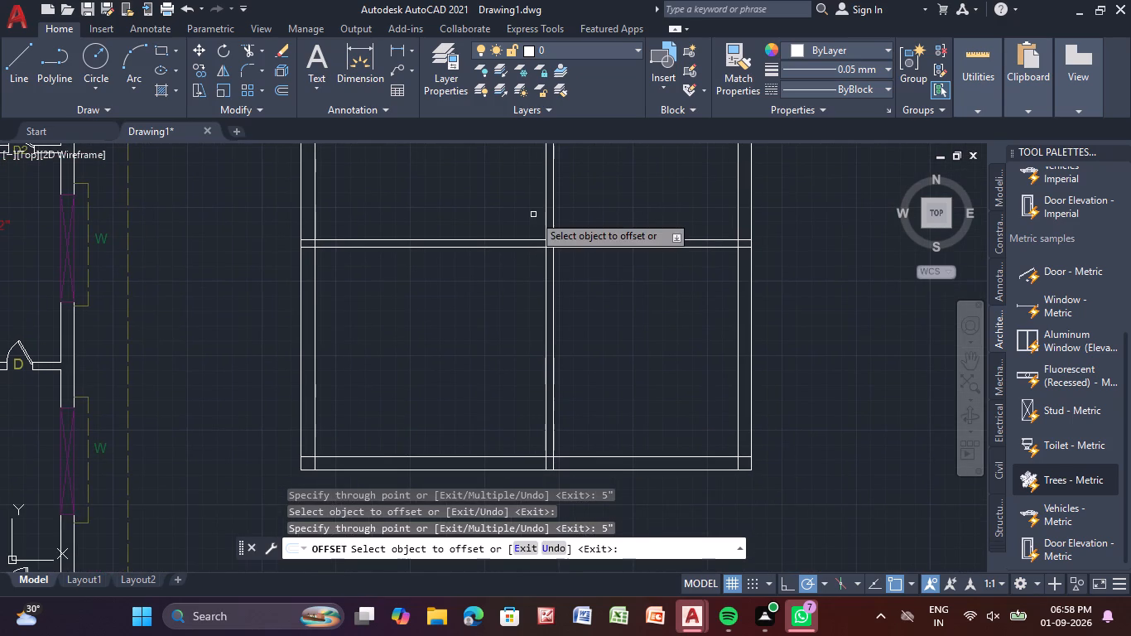
{"action": "middle_click_drag", "start_coordinate": [403, 296], "coordinate": [401, 289]}
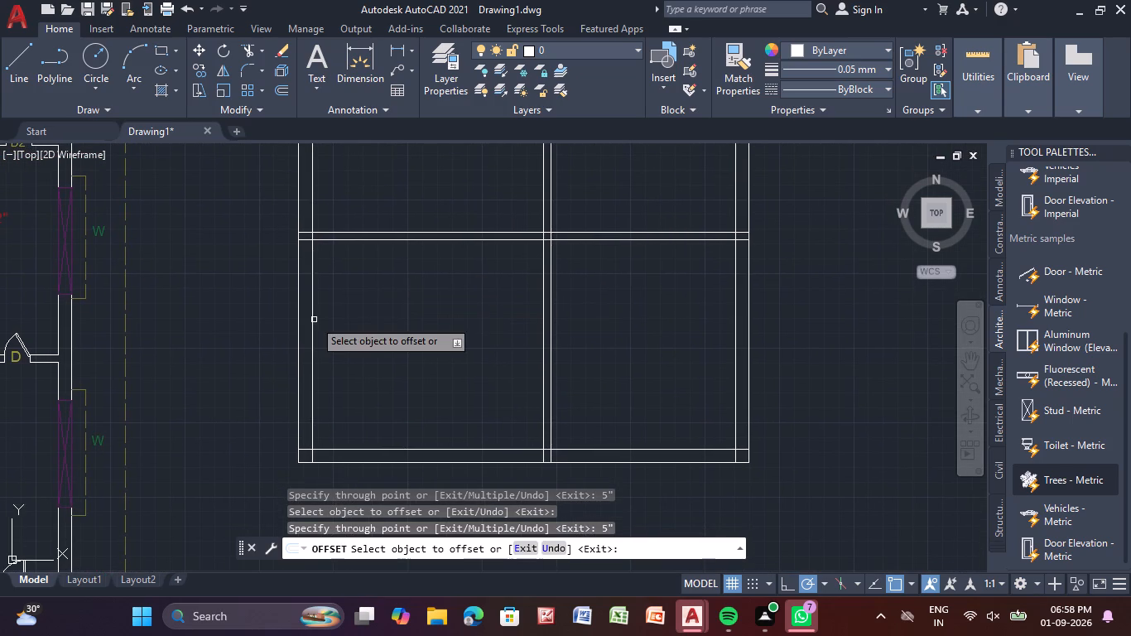
{"action": "left_click", "coordinate": [313, 320]}
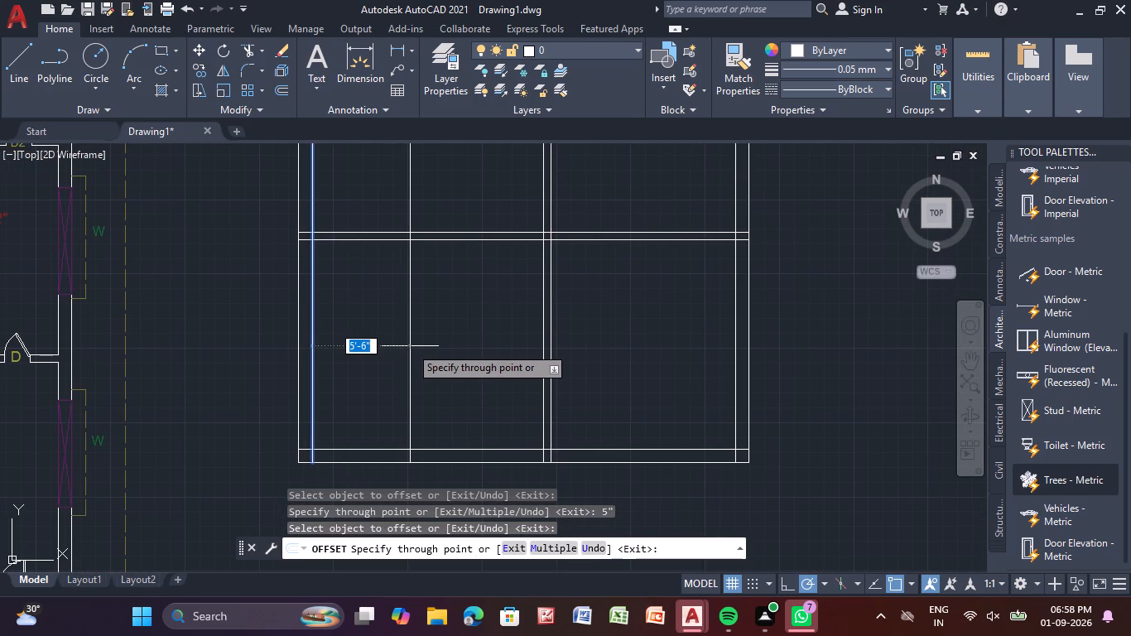
{"action": "type", "text": "7'-0\""}
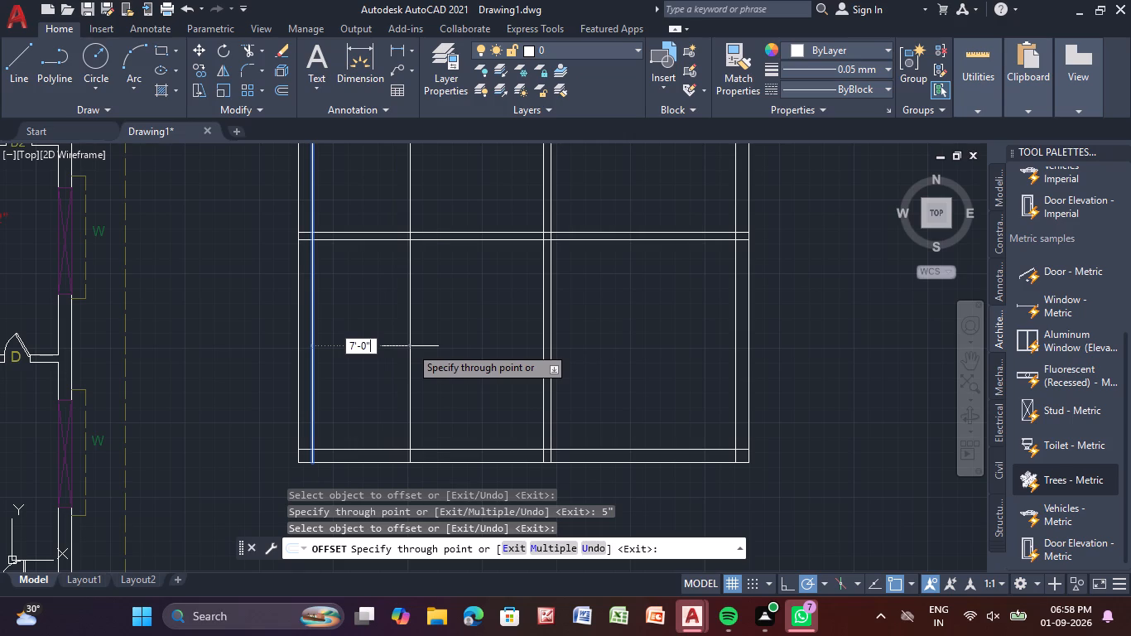
{"action": "key", "text": "Return"}
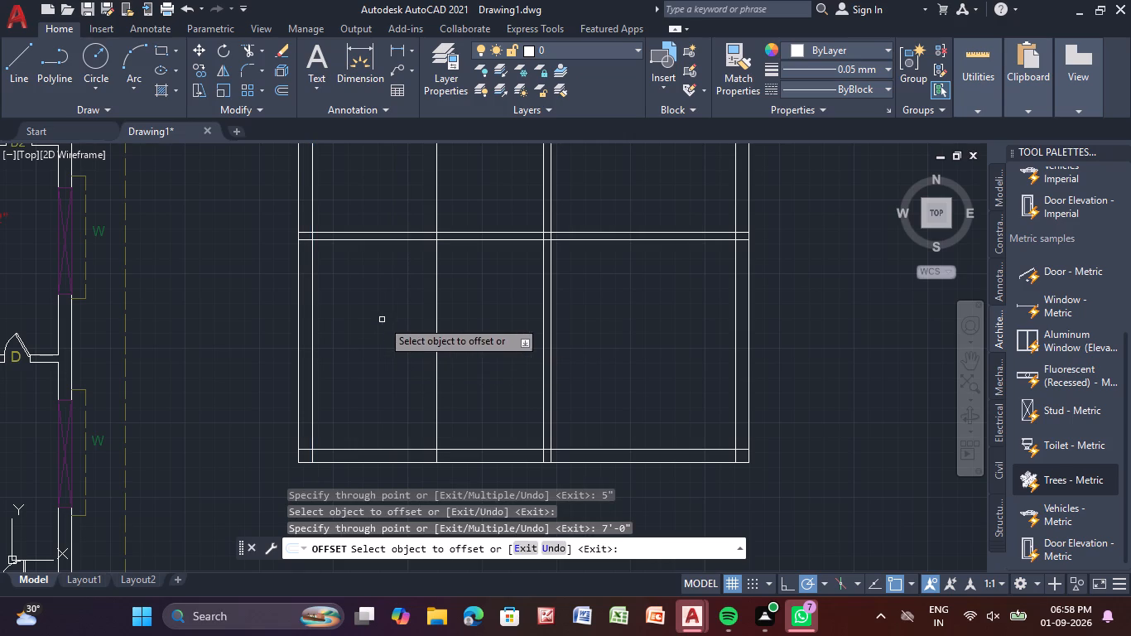
{"action": "left_click", "coordinate": [396, 243]}
{"action": "left_click", "coordinate": [395, 241]}
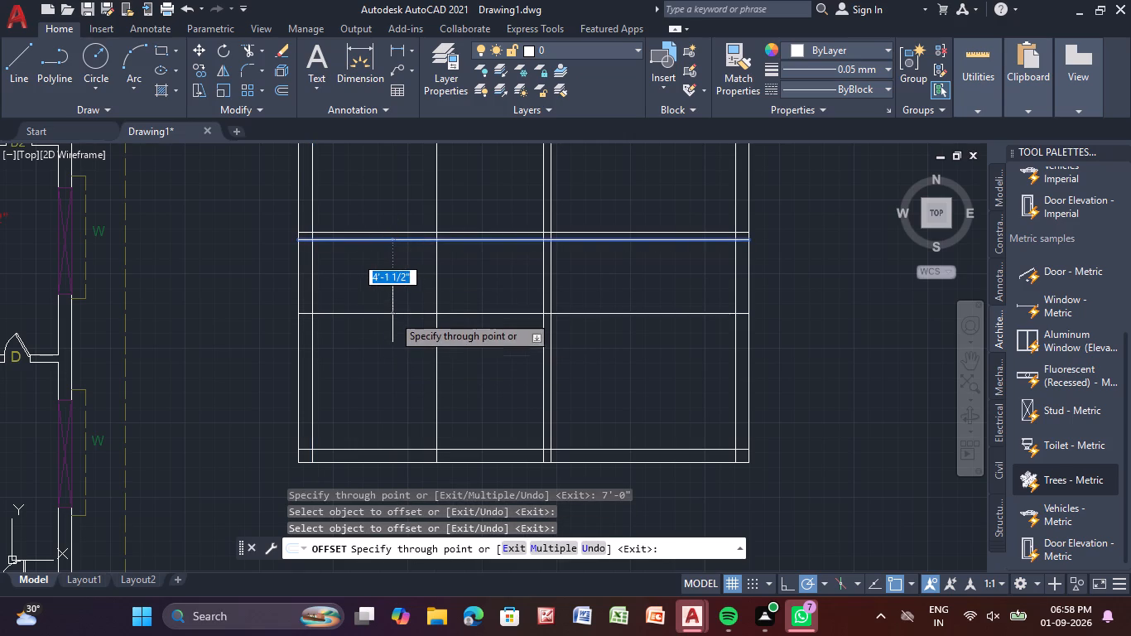
{"action": "type", "text": "4'-0\""}
{"action": "key", "text": "Return"}
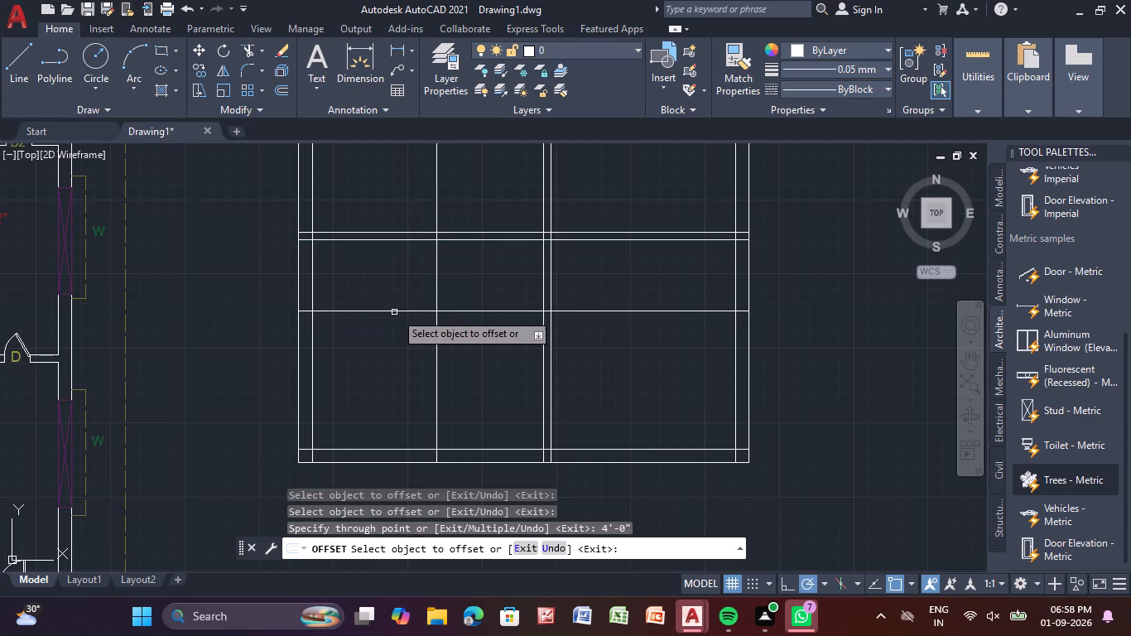
Offset the small room's lower line 5" upward and its vertical line 5" to the left to form the partition thicknesses.
{"action": "left_click", "coordinate": [396, 311]}
{"action": "key", "text": "5"}
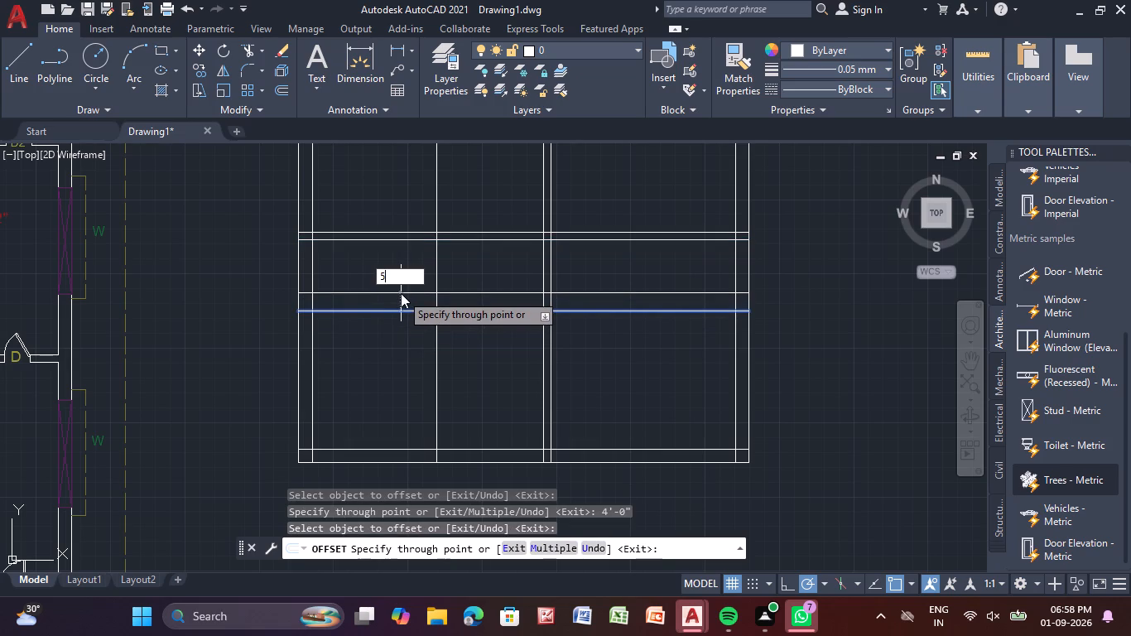
{"action": "key", "text": "shift+quotedbl"}
{"action": "key", "text": "Return"}
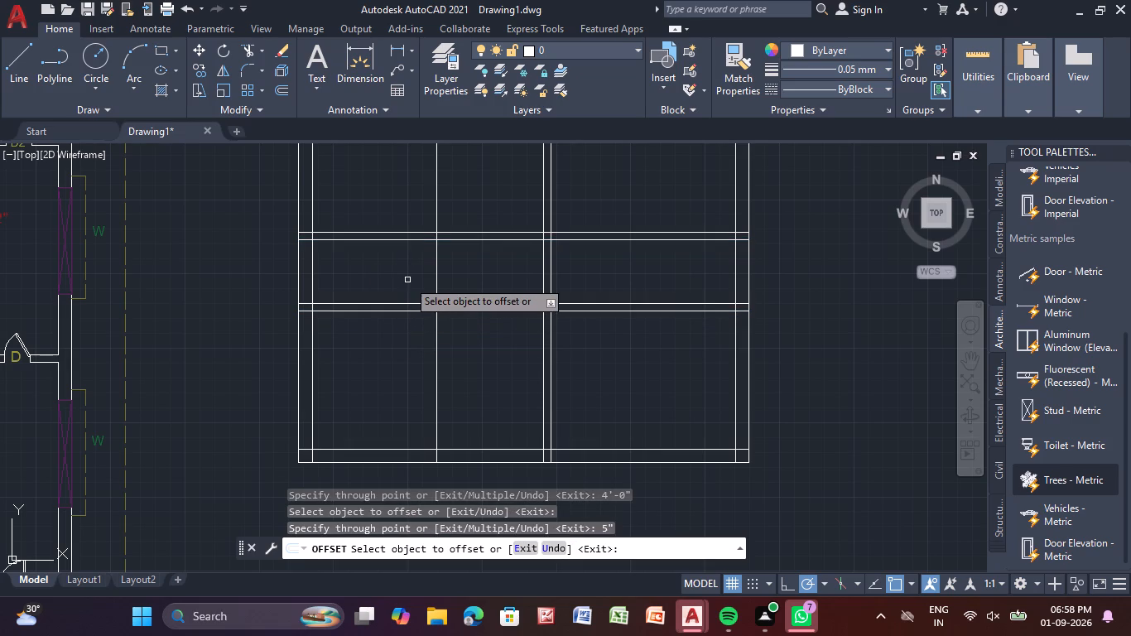
{"action": "middle_click_drag", "start_coordinate": [407, 280], "coordinate": [387, 325]}
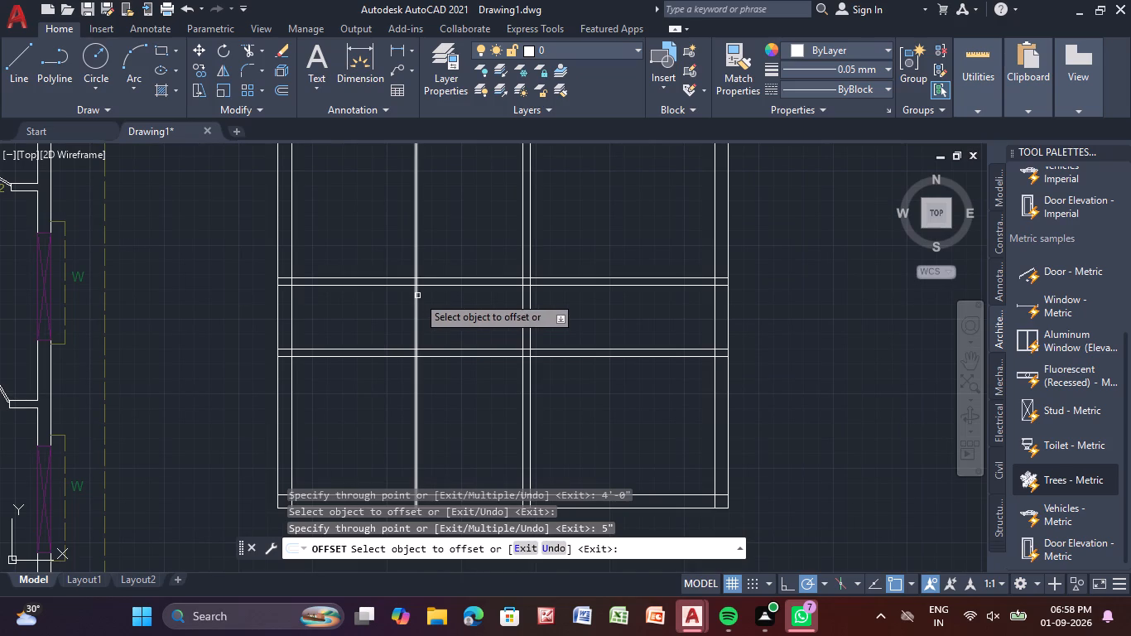
{"action": "left_click", "coordinate": [417, 295]}
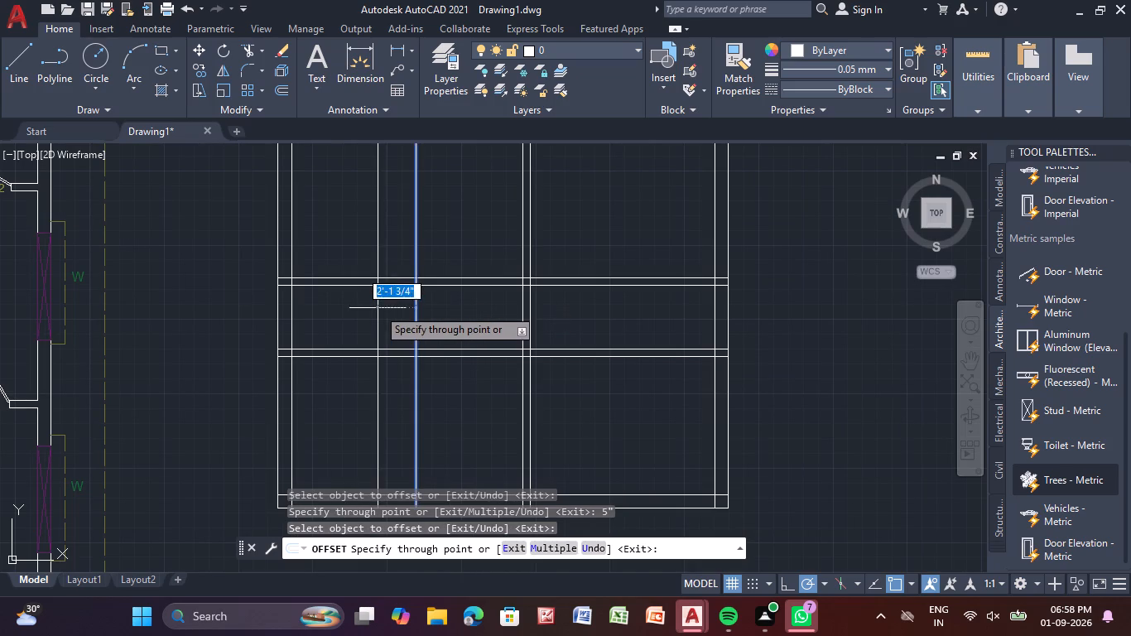
{"action": "key", "text": "5"}
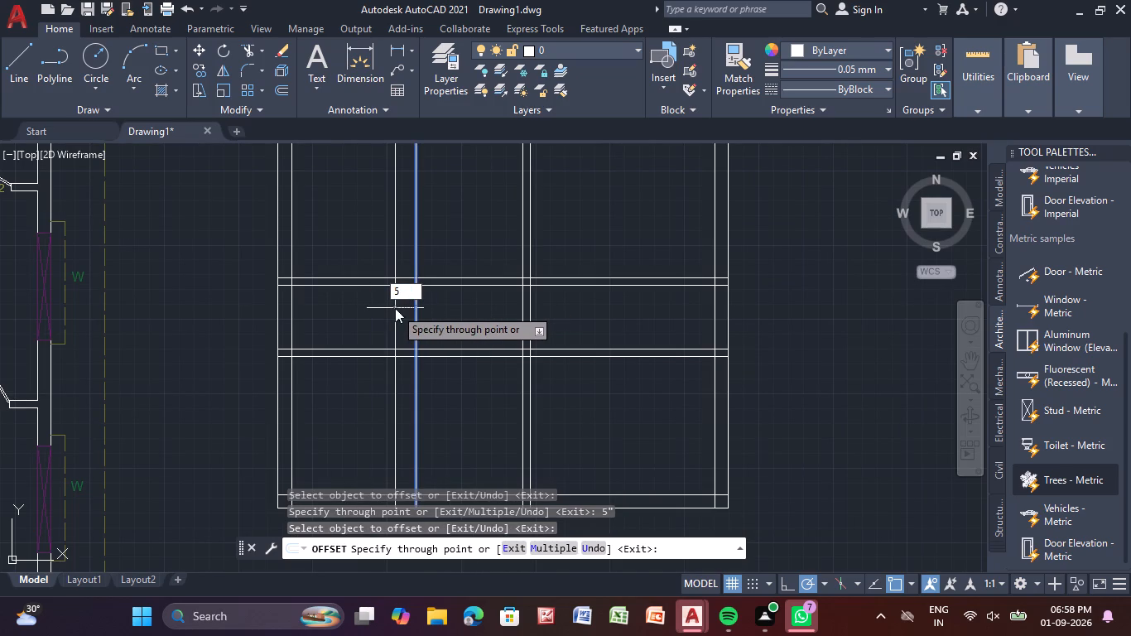
{"action": "key", "text": "shift+quotedbl"}
{"action": "key", "text": "Return"}
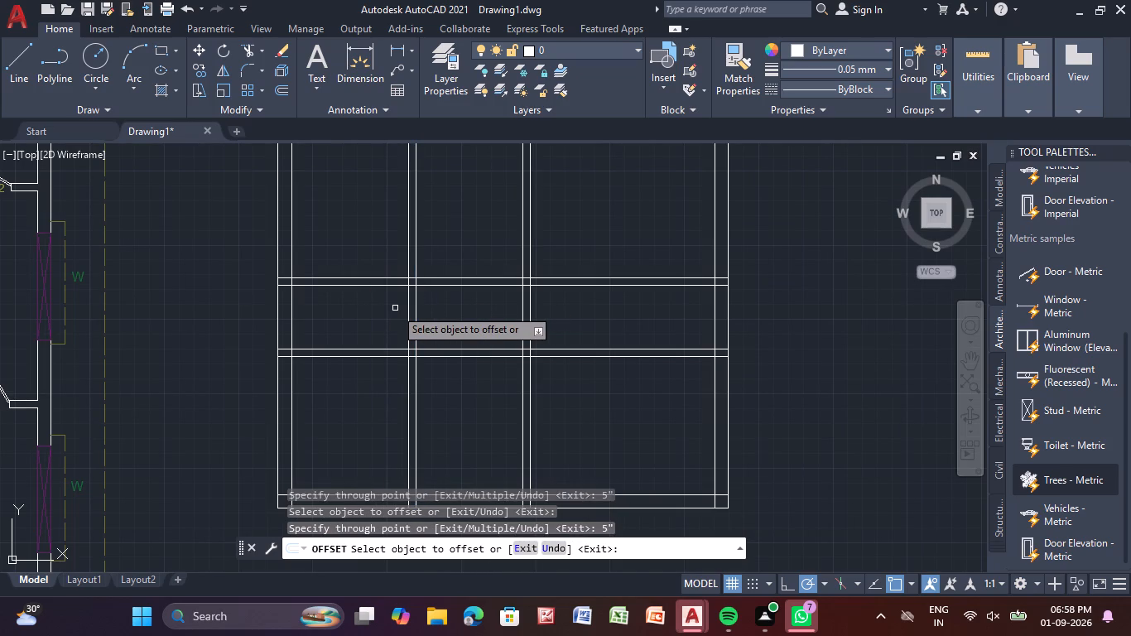
{"action": "key", "text": "Escape"}
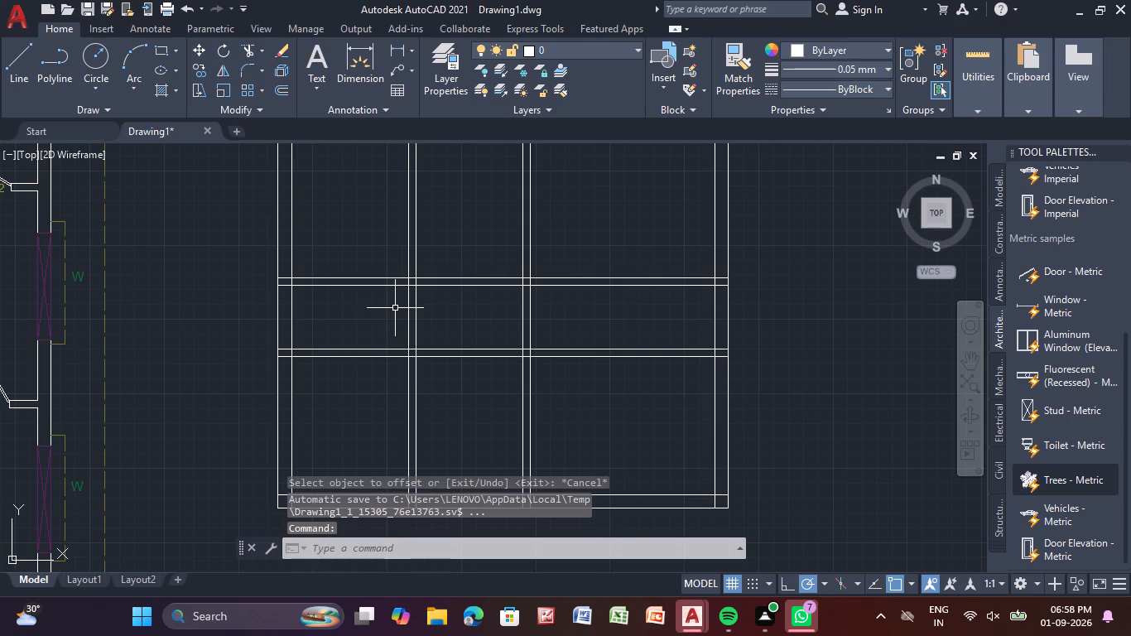
Trim the small room's vertical partition back to the underside of the upper horizontal partition and open their T-junction.
{"action": "left_click", "coordinate": [248, 45]}
{"action": "middle_click_drag", "start_coordinate": [349, 193], "coordinate": [347, 209]}
{"action": "left_click_drag", "start_coordinate": [406, 212], "coordinate": [424, 219]}
{"action": "left_click_drag", "start_coordinate": [425, 219], "coordinate": [395, 229]}
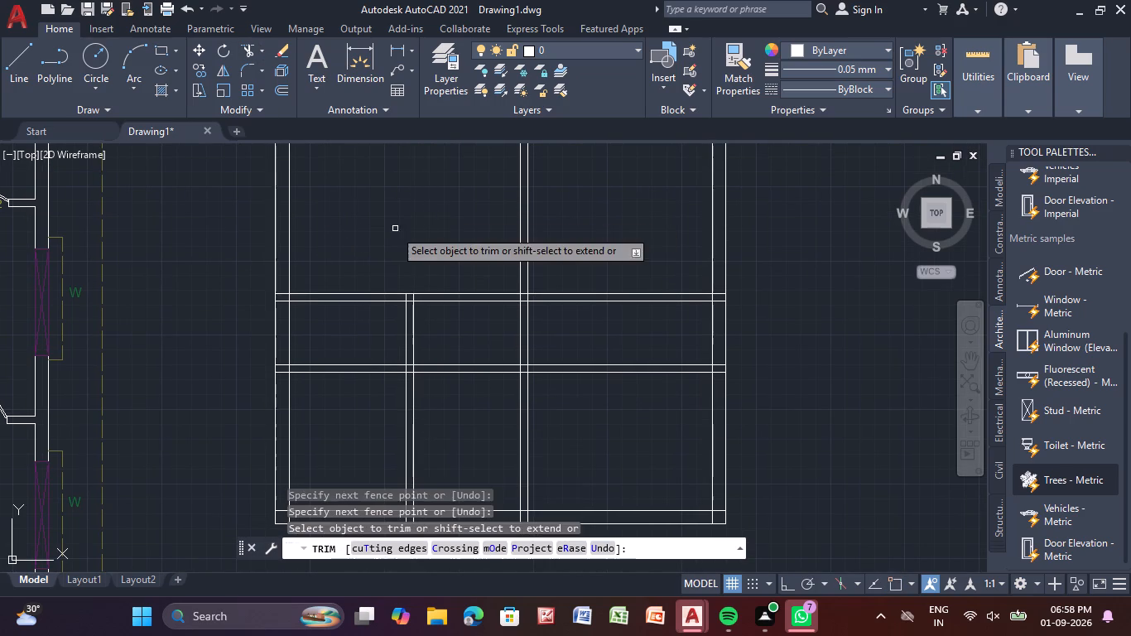
{"action": "middle_click_drag", "start_coordinate": [407, 269], "coordinate": [393, 234]}
{"action": "scroll", "coordinate": [393, 238], "scroll_direction": "up", "scroll_amount": 3}
{"action": "middle_click_drag", "start_coordinate": [393, 267], "coordinate": [385, 205]}
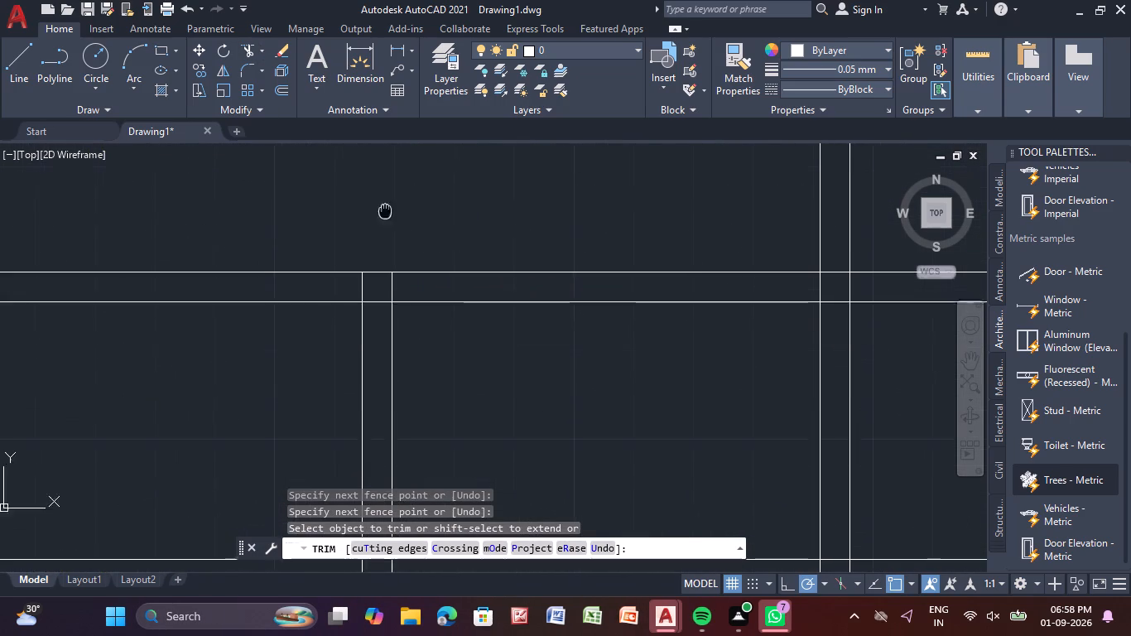
{"action": "middle_click_drag", "start_coordinate": [385, 205], "coordinate": [387, 185]}
{"action": "left_click_drag", "start_coordinate": [407, 261], "coordinate": [333, 262]}
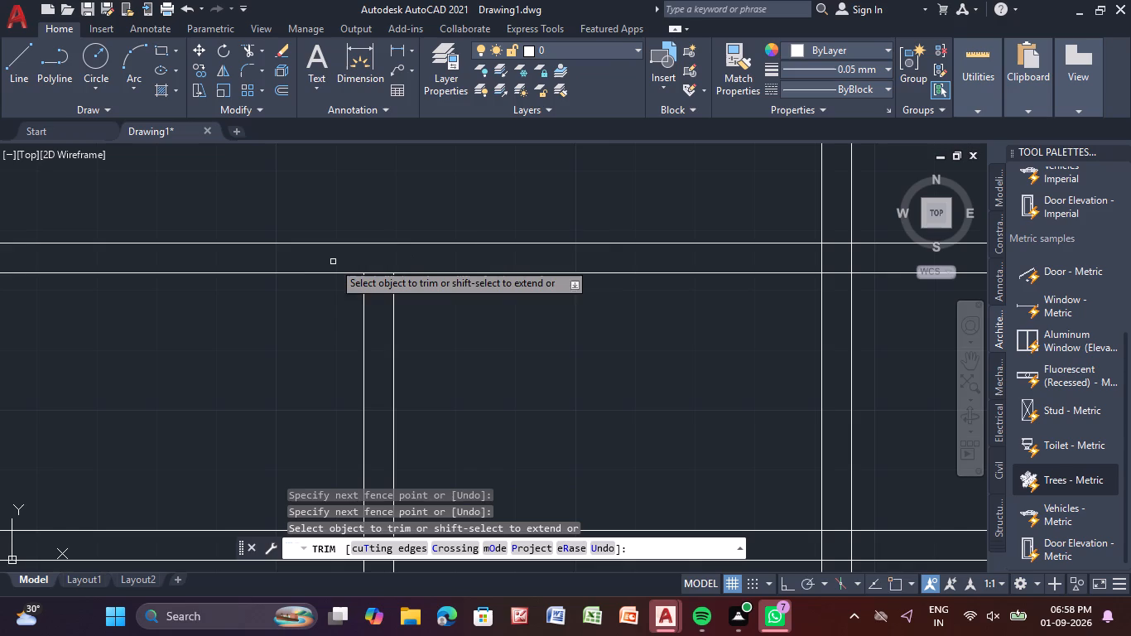
{"action": "left_click", "coordinate": [377, 274]}
Trim away both horizontal partitions between the middle vertical partition and the right wall, and the middle partition's segment between them.
{"action": "scroll", "coordinate": [464, 315], "scroll_direction": "down", "scroll_amount": 2}
{"action": "middle_click_drag", "start_coordinate": [485, 348], "coordinate": [464, 298]}
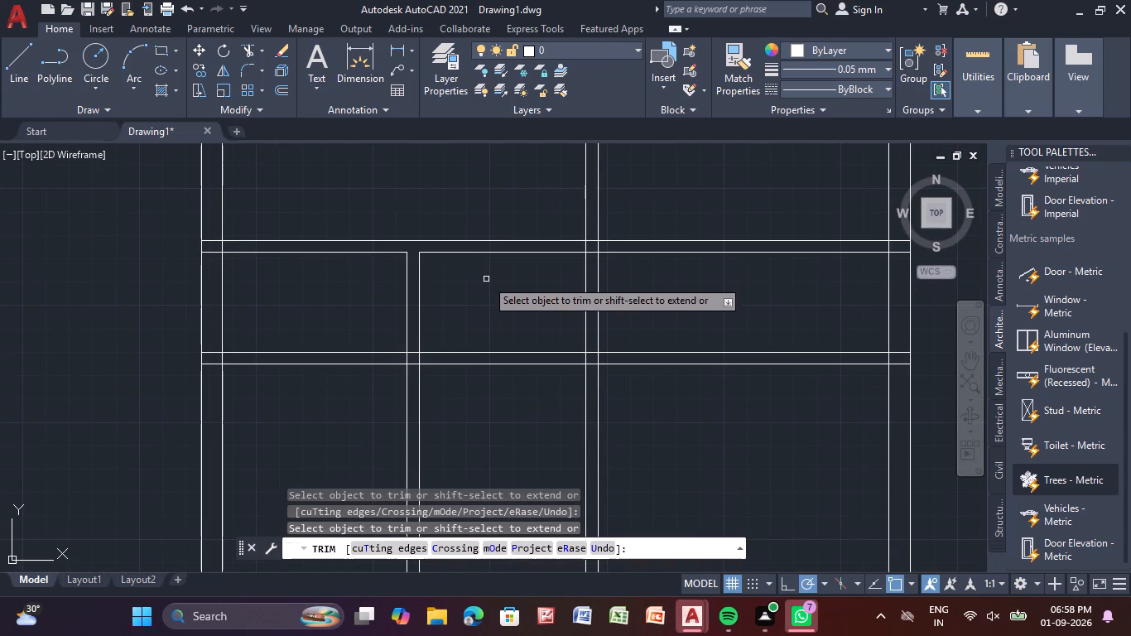
{"action": "middle_click_drag", "start_coordinate": [479, 296], "coordinate": [480, 340]}
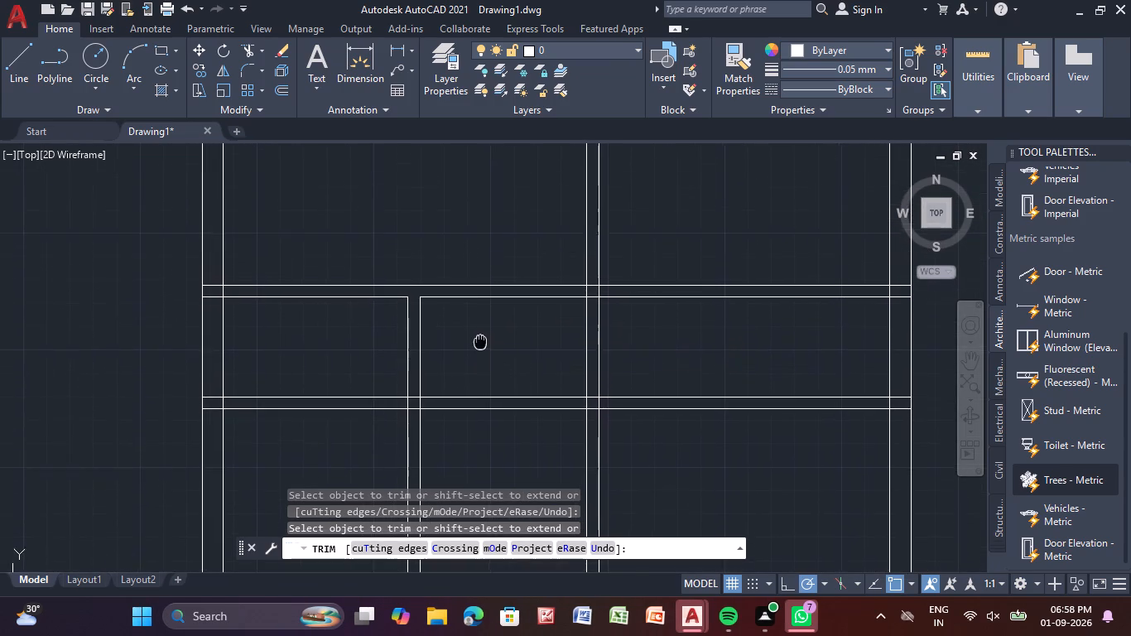
{"action": "middle_click_drag", "start_coordinate": [480, 340], "coordinate": [480, 341]}
{"action": "scroll", "coordinate": [485, 330], "scroll_direction": "down", "scroll_amount": 2}
{"action": "middle_click_drag", "start_coordinate": [488, 325], "coordinate": [487, 317]}
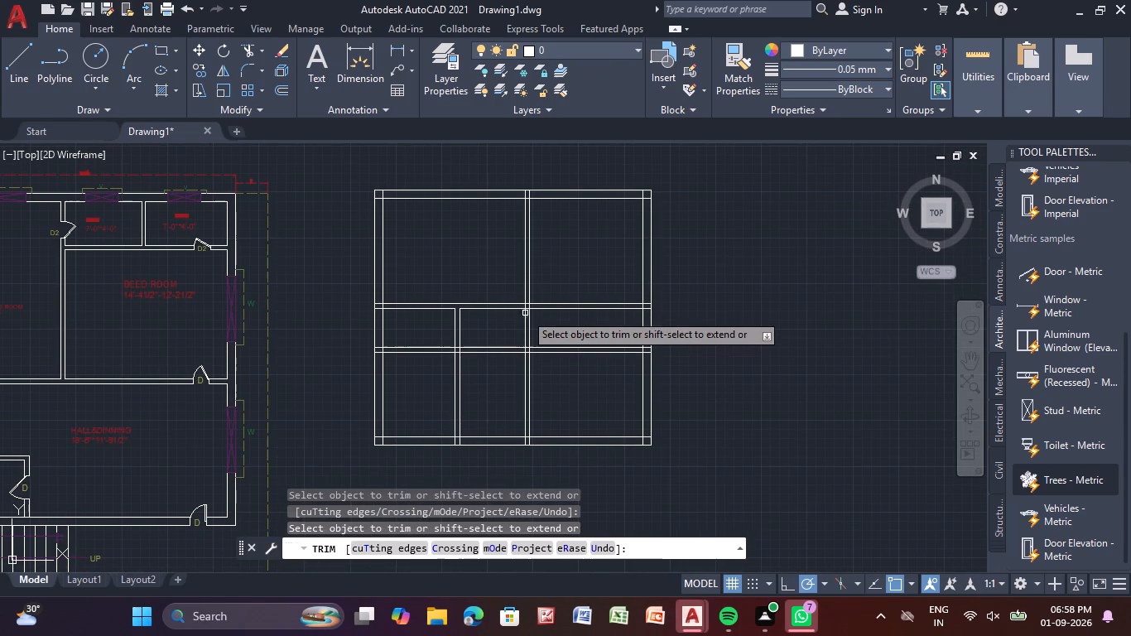
{"action": "left_click_drag", "start_coordinate": [562, 293], "coordinate": [567, 327]}
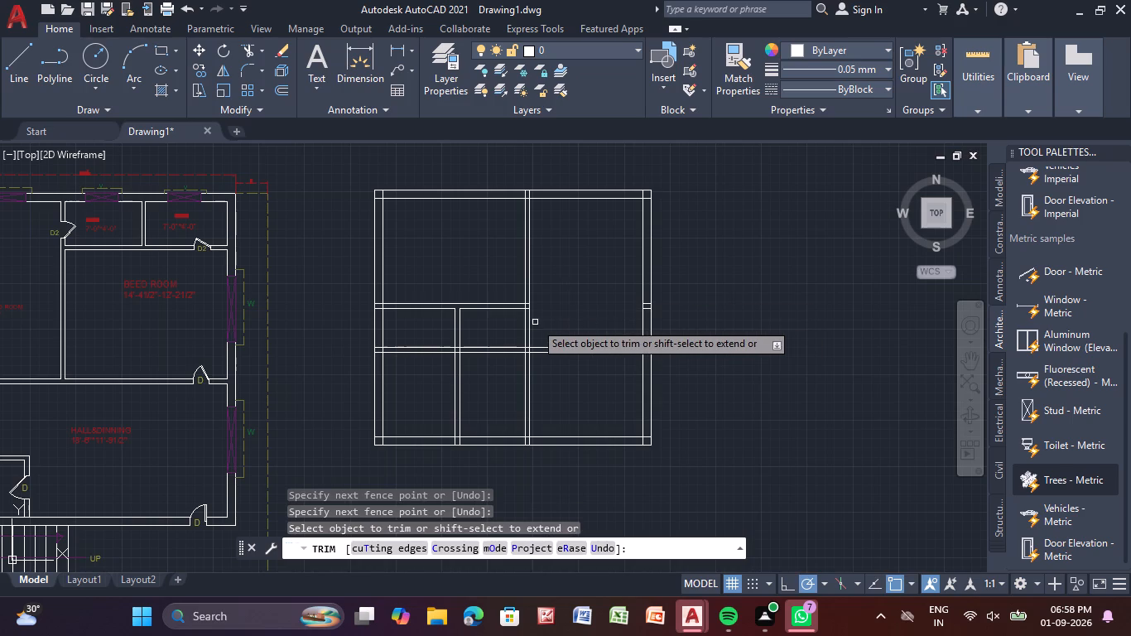
{"action": "left_click_drag", "start_coordinate": [531, 322], "coordinate": [516, 341]}
{"action": "left_click_drag", "start_coordinate": [511, 327], "coordinate": [585, 325]}
{"action": "left_click_drag", "start_coordinate": [585, 325], "coordinate": [582, 348]}
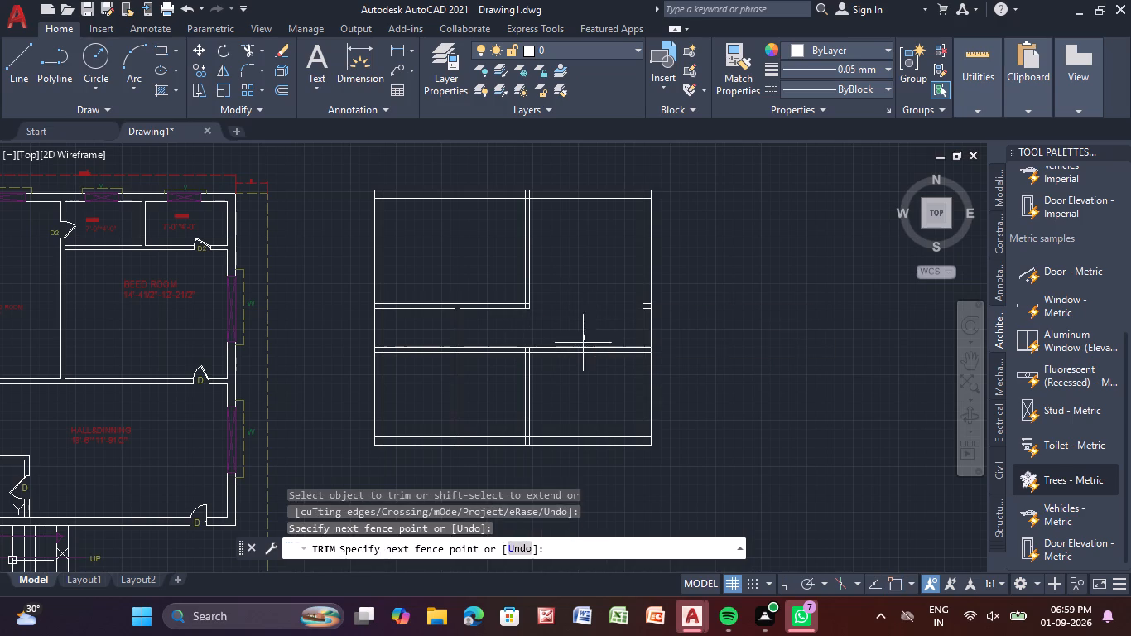
{"action": "left_click_drag", "start_coordinate": [582, 348], "coordinate": [582, 382]}
Trim the rest of the middle vertical partition below, the lower horizontal partition beyond the small room, and the leftover crossing fragments.
{"action": "left_click_drag", "start_coordinate": [573, 359], "coordinate": [522, 397]}
{"action": "left_click_drag", "start_coordinate": [500, 340], "coordinate": [500, 375]}
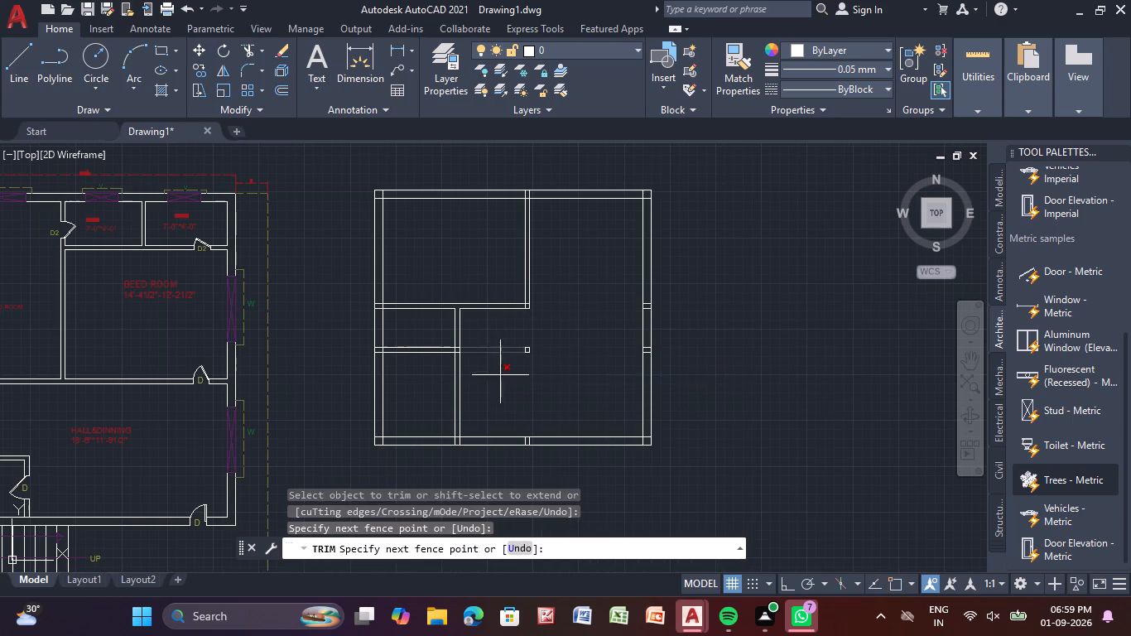
{"action": "left_click_drag", "start_coordinate": [500, 375], "coordinate": [502, 371]}
{"action": "left_click_drag", "start_coordinate": [517, 346], "coordinate": [529, 355]}
{"action": "left_click_drag", "start_coordinate": [522, 339], "coordinate": [524, 356]}
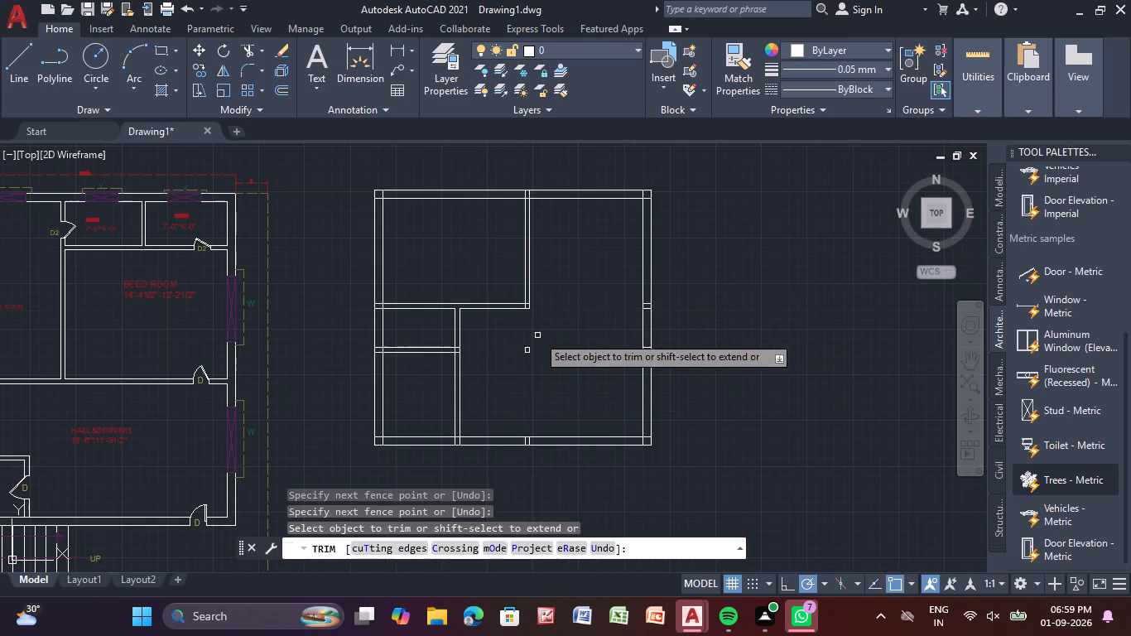
{"action": "left_click_drag", "start_coordinate": [537, 335], "coordinate": [522, 358]}
{"action": "left_click_drag", "start_coordinate": [522, 352], "coordinate": [543, 347]}
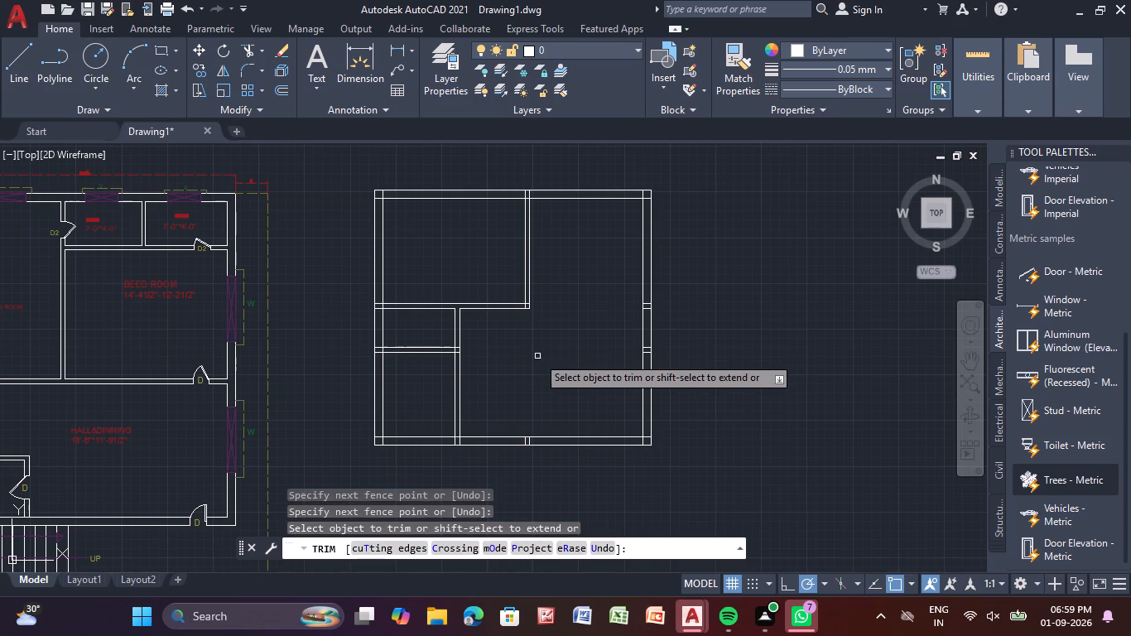
Trim the lower horizontal partition's ends inside the small room's vertical partition and open the junction between them.
{"action": "middle_click_drag", "start_coordinate": [528, 370], "coordinate": [513, 341]}
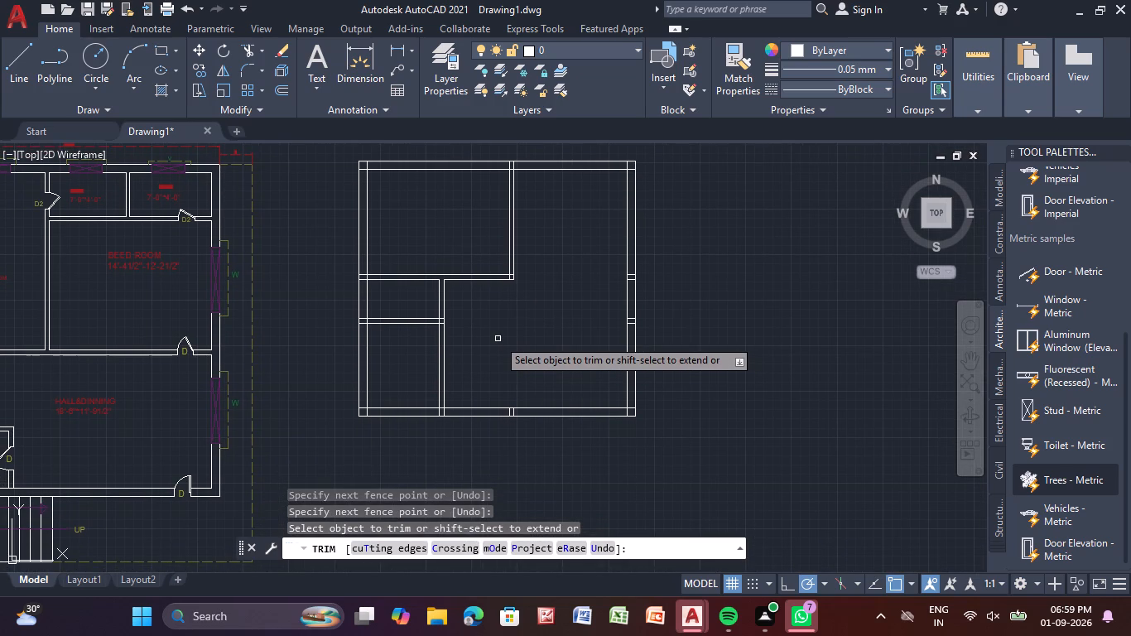
{"action": "middle_click_drag", "start_coordinate": [490, 344], "coordinate": [496, 325]}
{"action": "middle_click_drag", "start_coordinate": [465, 325], "coordinate": [503, 346]}
{"action": "scroll", "coordinate": [497, 337], "scroll_direction": "up", "scroll_amount": 2}
{"action": "middle_click_drag", "start_coordinate": [494, 330], "coordinate": [539, 352]}
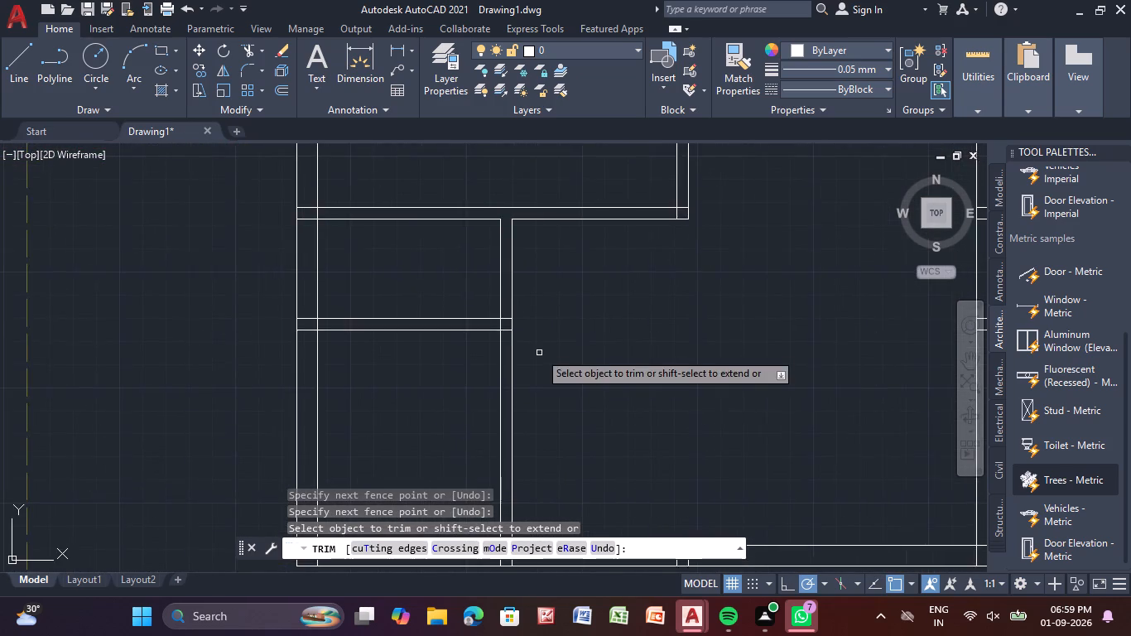
{"action": "scroll", "coordinate": [539, 346], "scroll_direction": "up", "scroll_amount": 1}
{"action": "middle_click_drag", "start_coordinate": [537, 346], "coordinate": [578, 388]}
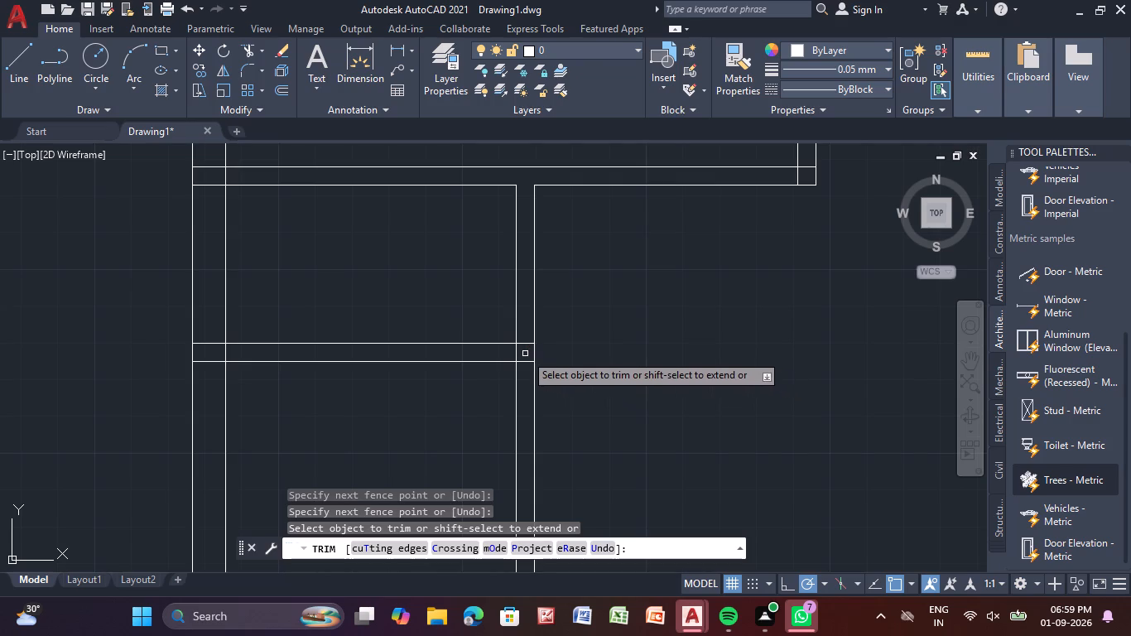
{"action": "scroll", "coordinate": [523, 351], "scroll_direction": "up", "scroll_amount": 2}
{"action": "left_click_drag", "start_coordinate": [523, 324], "coordinate": [528, 388]}
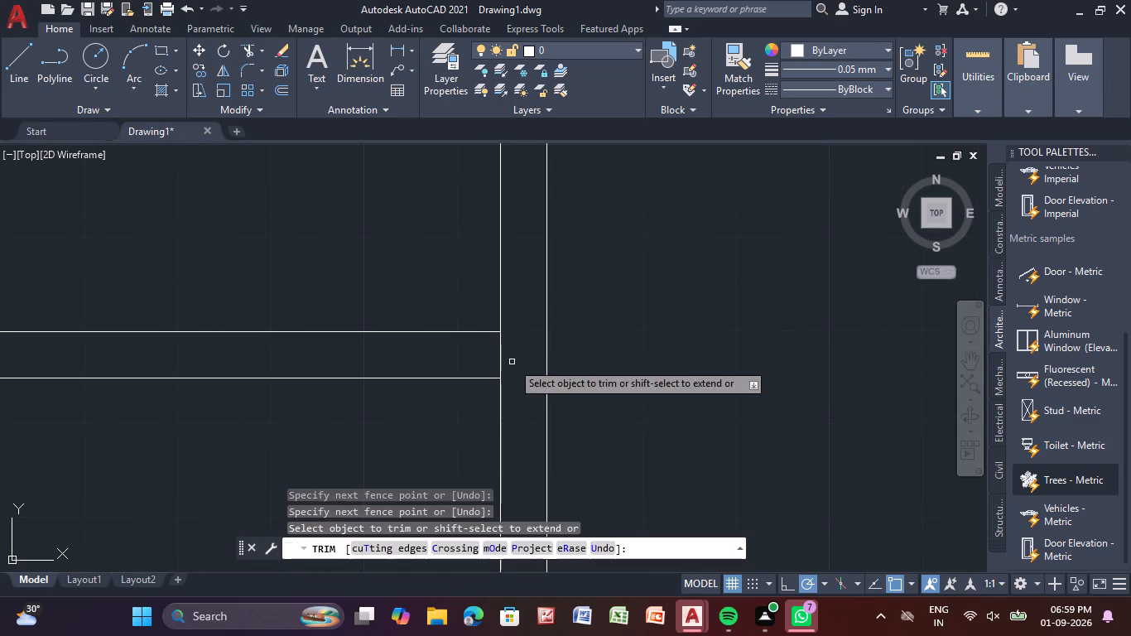
{"action": "left_click_drag", "start_coordinate": [512, 362], "coordinate": [468, 354]}
Trim the lower horizontal partition's ends inside the left outer wall and open the junction between them.
{"action": "scroll", "coordinate": [445, 349], "scroll_direction": "down", "scroll_amount": 3}
{"action": "middle_click_drag", "start_coordinate": [385, 318], "coordinate": [556, 304]}
{"action": "middle_click_drag", "start_coordinate": [502, 308], "coordinate": [546, 309]}
{"action": "scroll", "coordinate": [530, 313], "scroll_direction": "up", "scroll_amount": 1}
{"action": "middle_click_drag", "start_coordinate": [530, 313], "coordinate": [550, 279]}
{"action": "scroll", "coordinate": [550, 279], "scroll_direction": "up", "scroll_amount": 2}
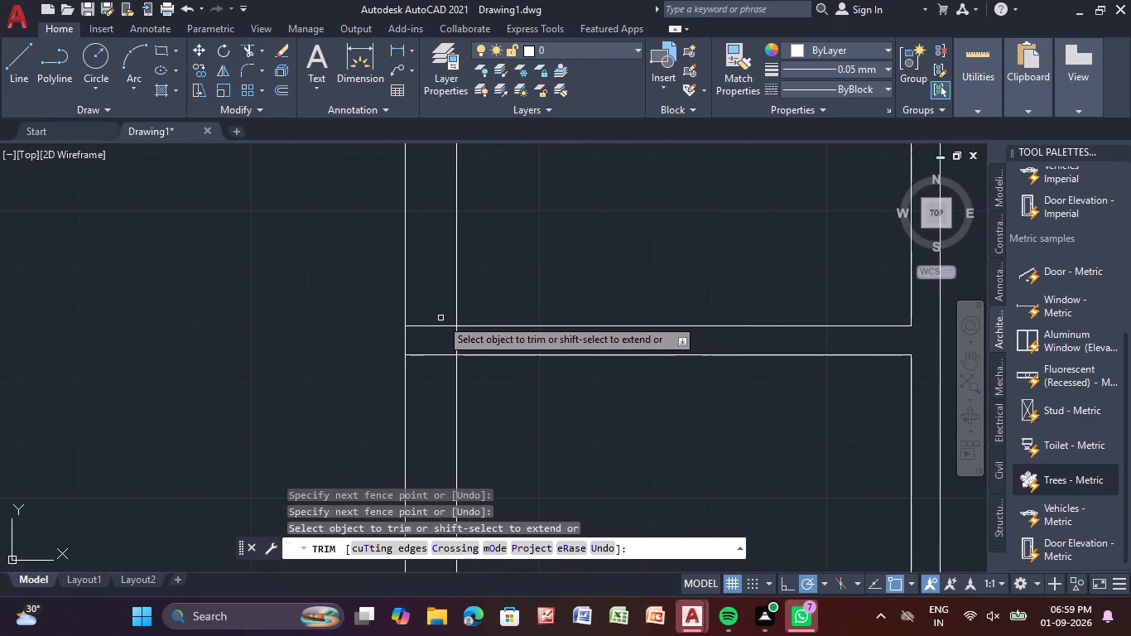
{"action": "left_click_drag", "start_coordinate": [440, 317], "coordinate": [435, 364]}
{"action": "left_click_drag", "start_coordinate": [431, 340], "coordinate": [483, 344]}
Trim the small room's vertical partition ends inside the bottom outer wall and open the junction between them.
{"action": "scroll", "coordinate": [482, 342], "scroll_direction": "down", "scroll_amount": 2}
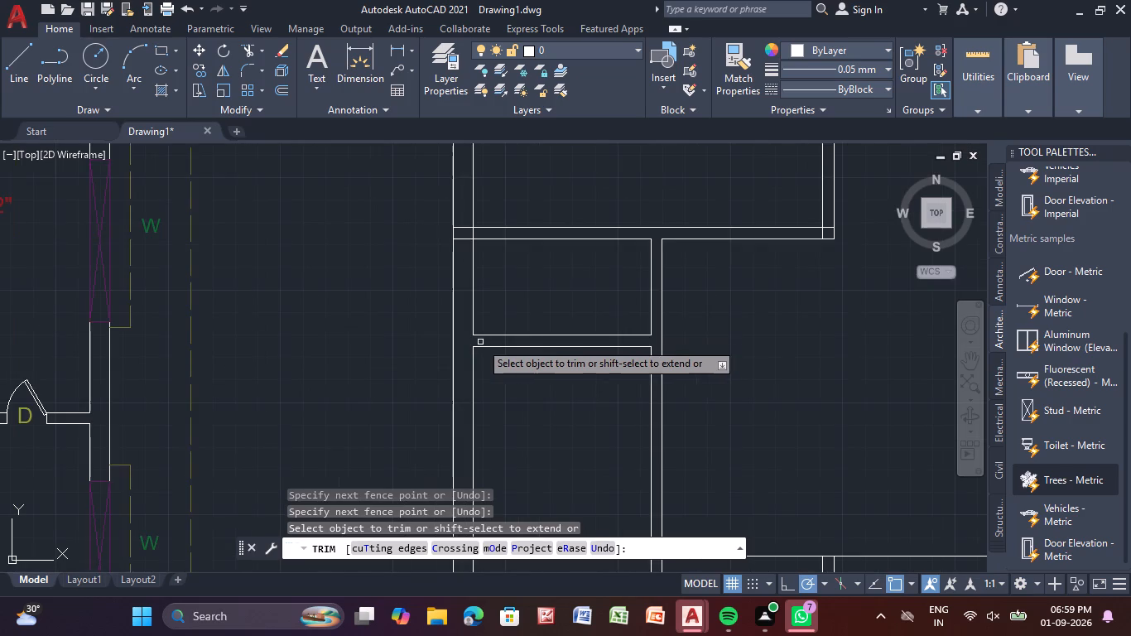
{"action": "scroll", "coordinate": [501, 407], "scroll_direction": "down", "scroll_amount": 1}
{"action": "middle_click_drag", "start_coordinate": [517, 418], "coordinate": [499, 279]}
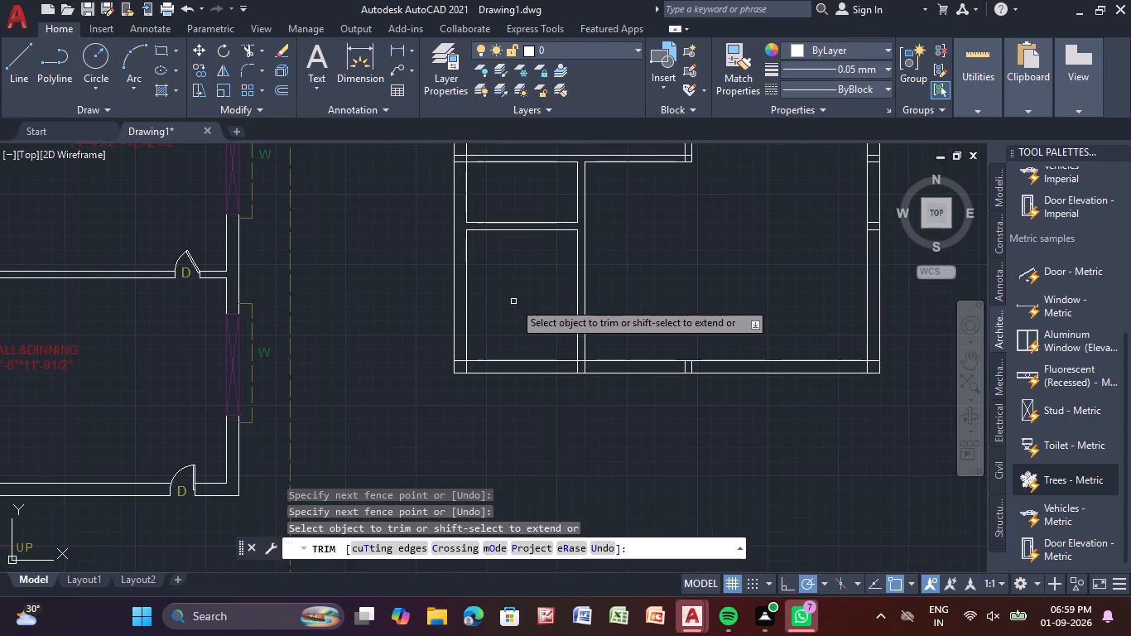
{"action": "middle_click_drag", "start_coordinate": [524, 328], "coordinate": [488, 285]}
{"action": "scroll", "coordinate": [568, 332], "scroll_direction": "up", "scroll_amount": 2}
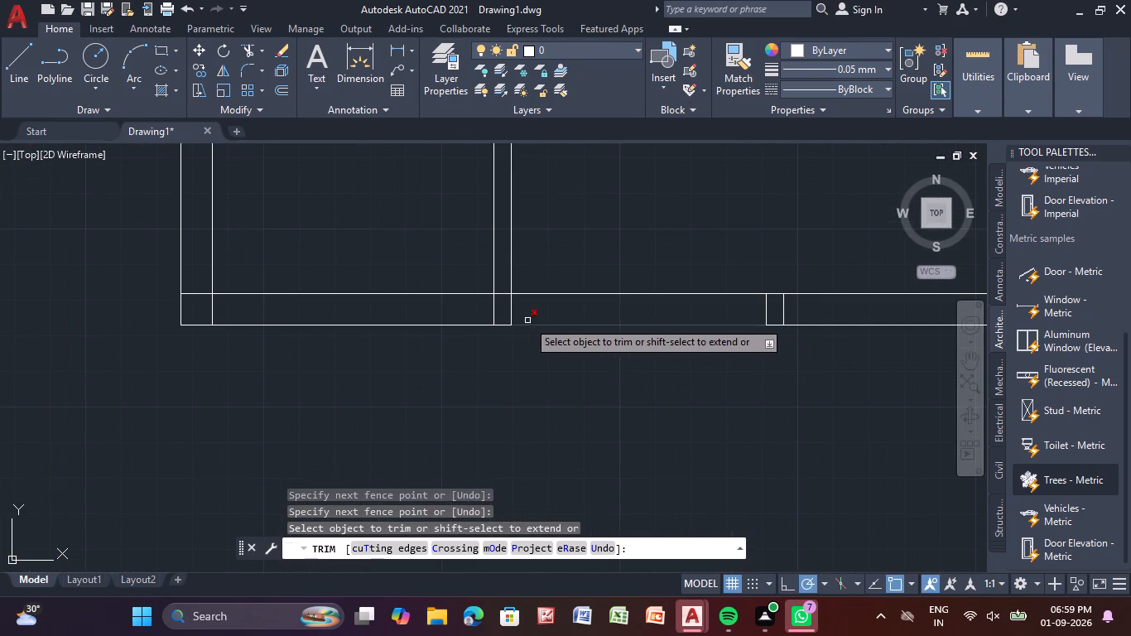
{"action": "left_click_drag", "start_coordinate": [486, 311], "coordinate": [523, 318]}
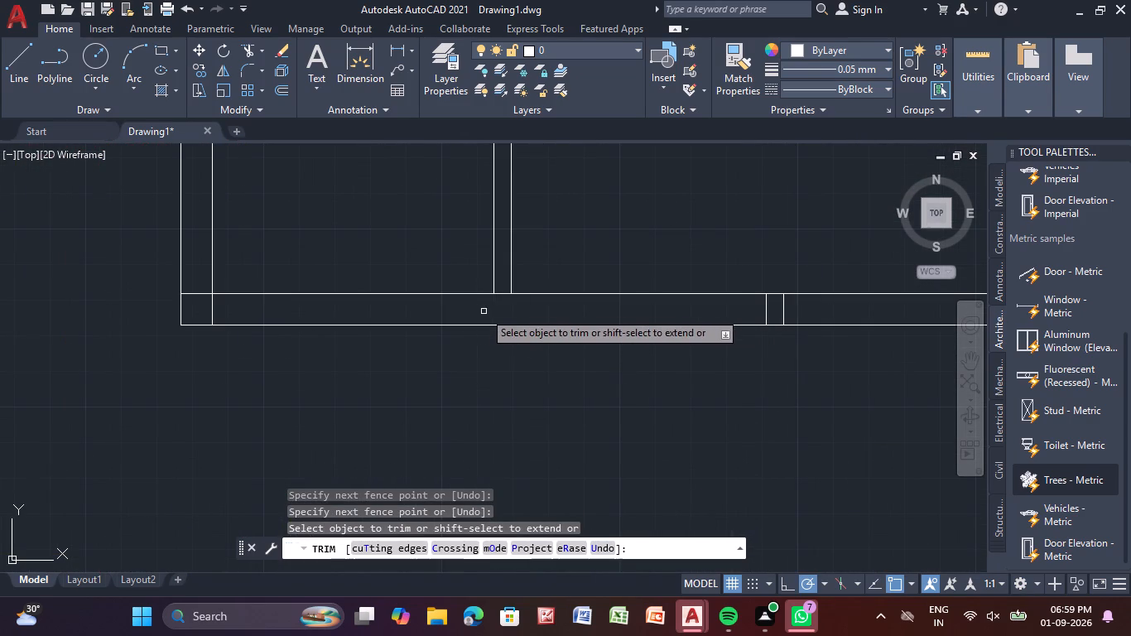
{"action": "scroll", "coordinate": [484, 311], "scroll_direction": "up", "scroll_amount": 2}
{"action": "left_click_drag", "start_coordinate": [514, 251], "coordinate": [517, 288]}
Trim away the lower horizontal partition's leftover crossing lines inside the right outer wall and end the trimming.
{"action": "scroll", "coordinate": [515, 289], "scroll_direction": "down", "scroll_amount": 3}
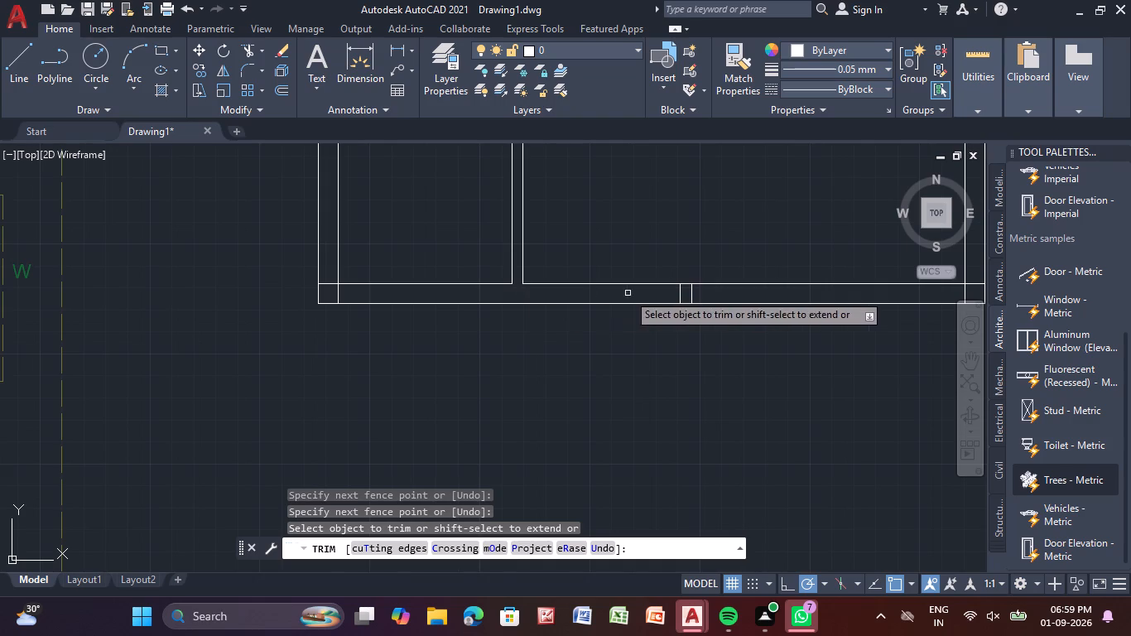
{"action": "middle_click_drag", "start_coordinate": [654, 366], "coordinate": [505, 429]}
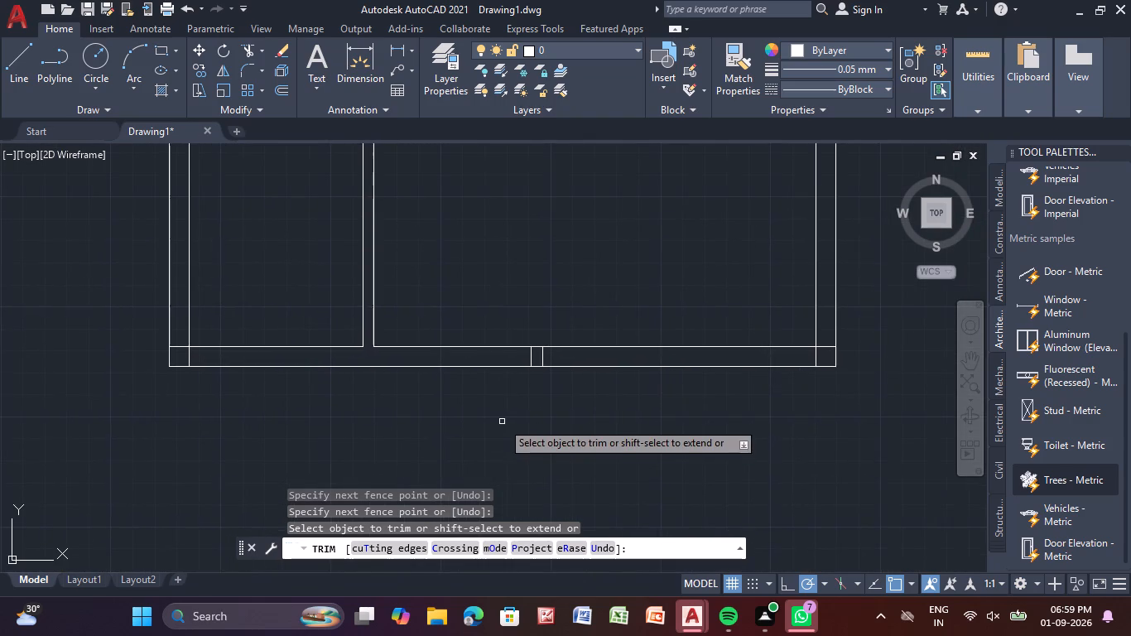
{"action": "scroll", "coordinate": [538, 370], "scroll_direction": "down", "scroll_amount": 1}
{"action": "middle_click_drag", "start_coordinate": [574, 388], "coordinate": [521, 481]}
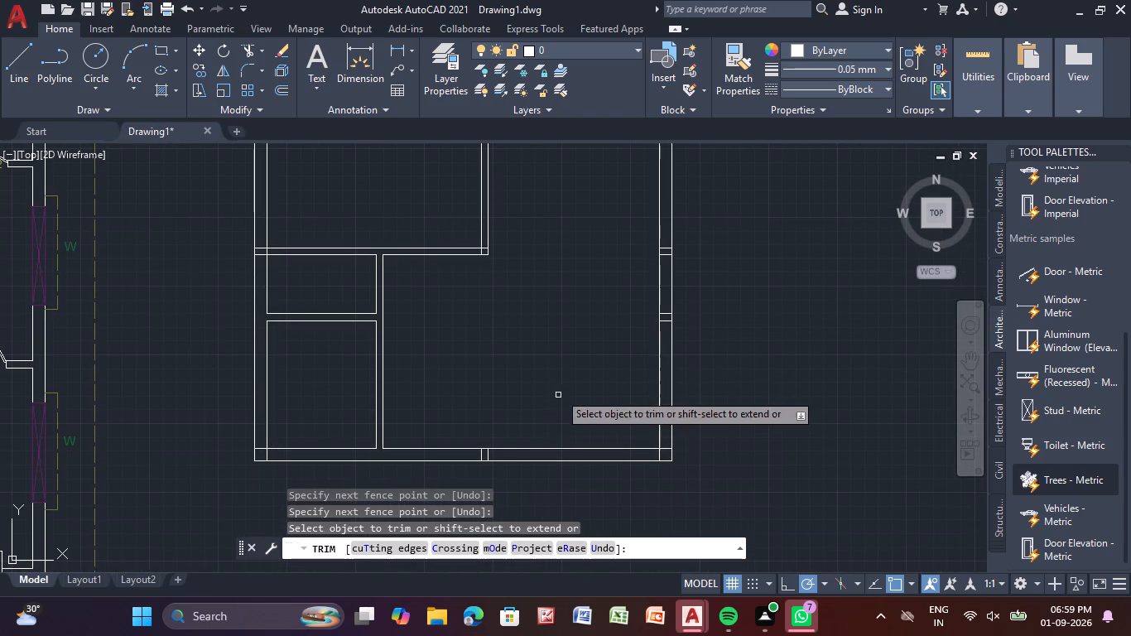
{"action": "middle_click_drag", "start_coordinate": [587, 318], "coordinate": [555, 384]}
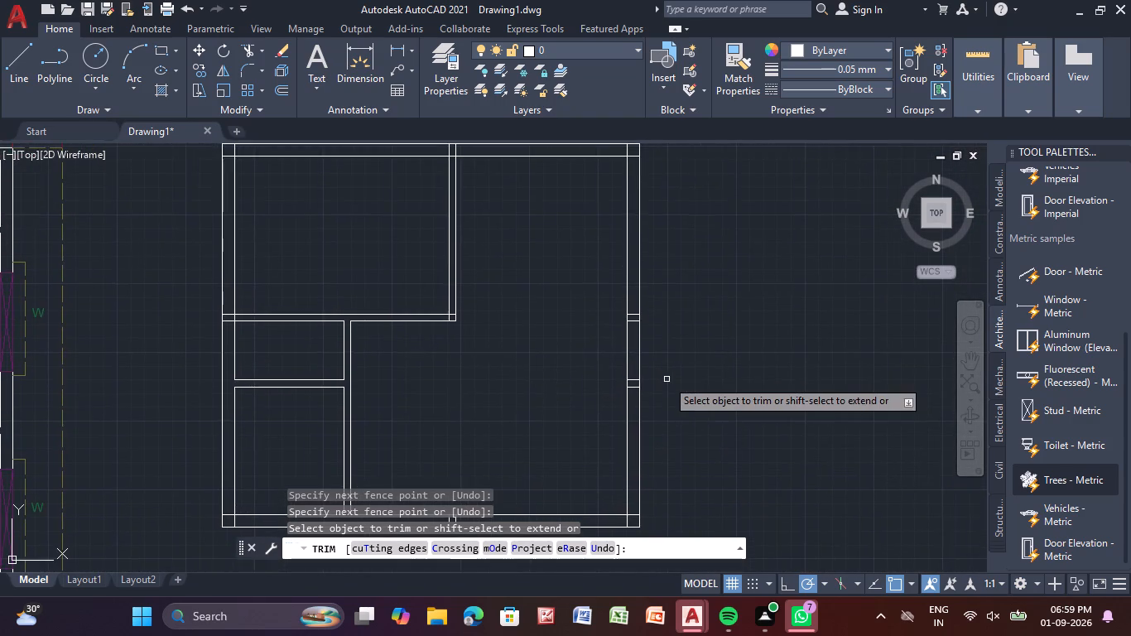
{"action": "scroll", "coordinate": [667, 378], "scroll_direction": "up", "scroll_amount": 3}
{"action": "left_click_drag", "start_coordinate": [510, 386], "coordinate": [505, 441]}
{"action": "scroll", "coordinate": [581, 327], "scroll_direction": "down", "scroll_amount": 2}
{"action": "middle_click_drag", "start_coordinate": [609, 316], "coordinate": [618, 416]}
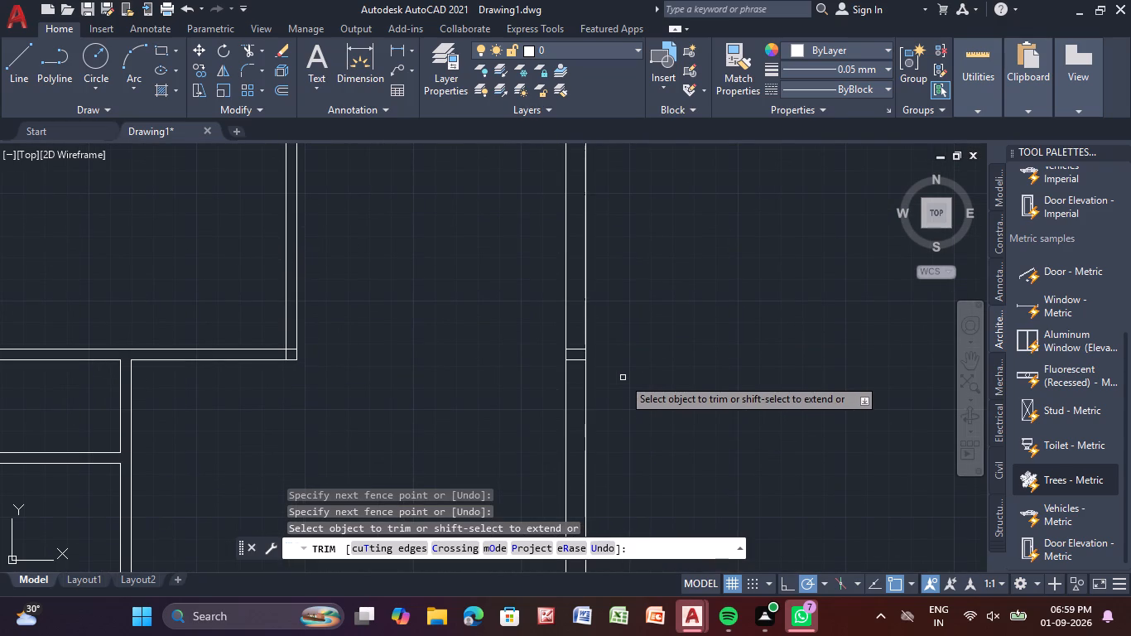
{"action": "middle_click_drag", "start_coordinate": [322, 395], "coordinate": [586, 356]}
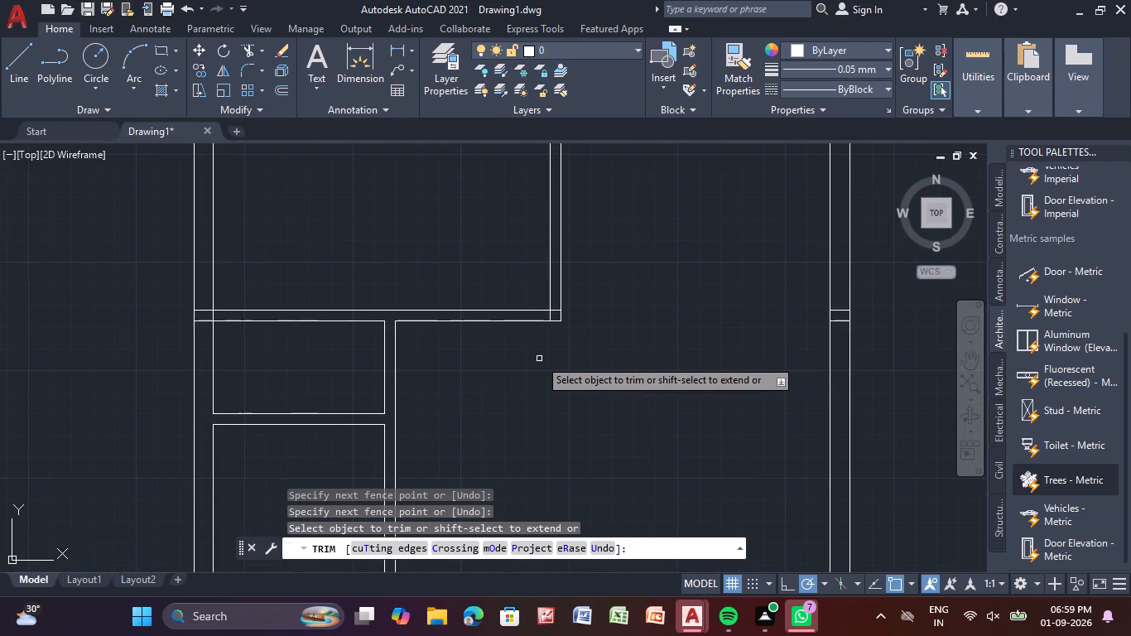
{"action": "middle_click_drag", "start_coordinate": [522, 365], "coordinate": [514, 424]}
{"action": "scroll", "coordinate": [514, 424], "scroll_direction": "down", "scroll_amount": 1}
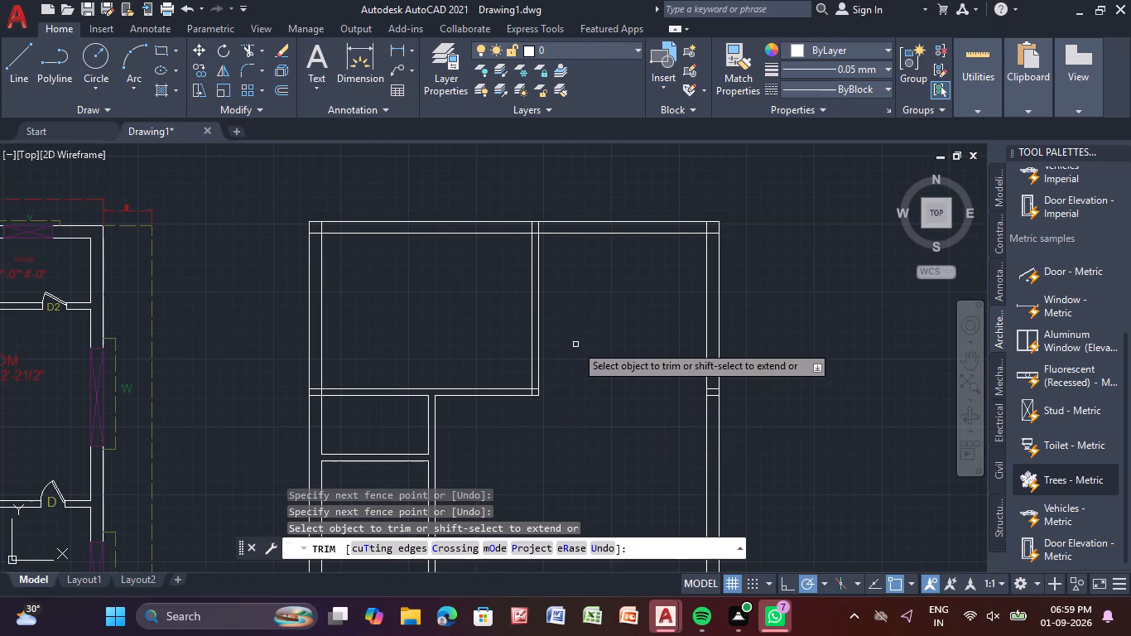
{"action": "middle_click_drag", "start_coordinate": [575, 344], "coordinate": [576, 381]}
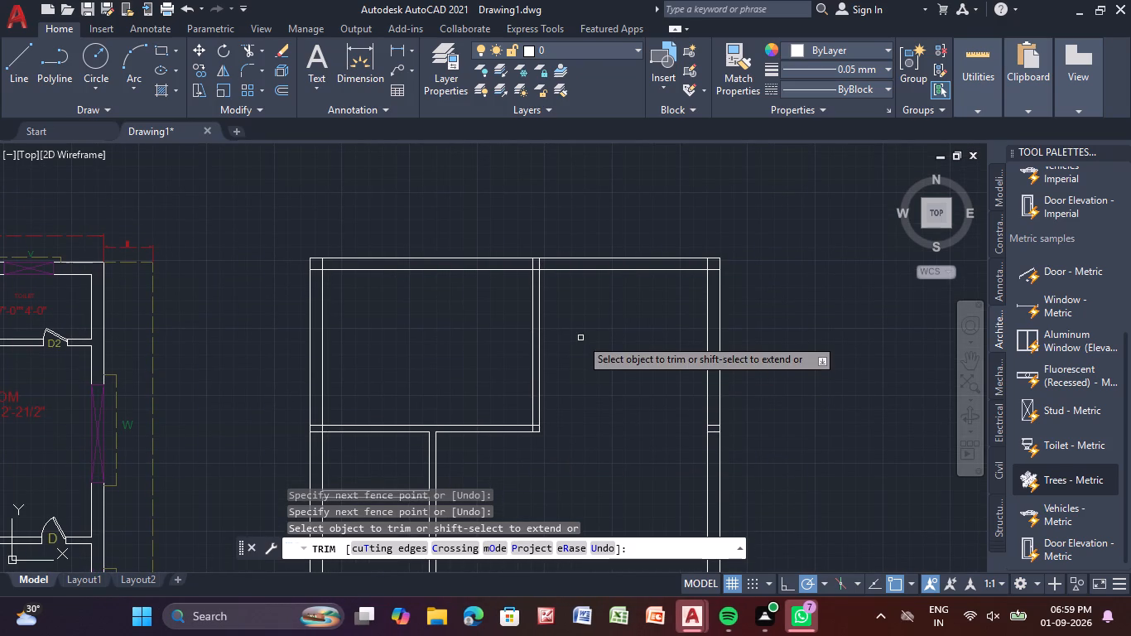
{"action": "key", "text": "Escape"}
{"action": "key", "text": "Escape"}
Extend both lines of the upper horizontal partition from the middle vertical partition to the right outer wall.
{"action": "type", "text": "EX"}
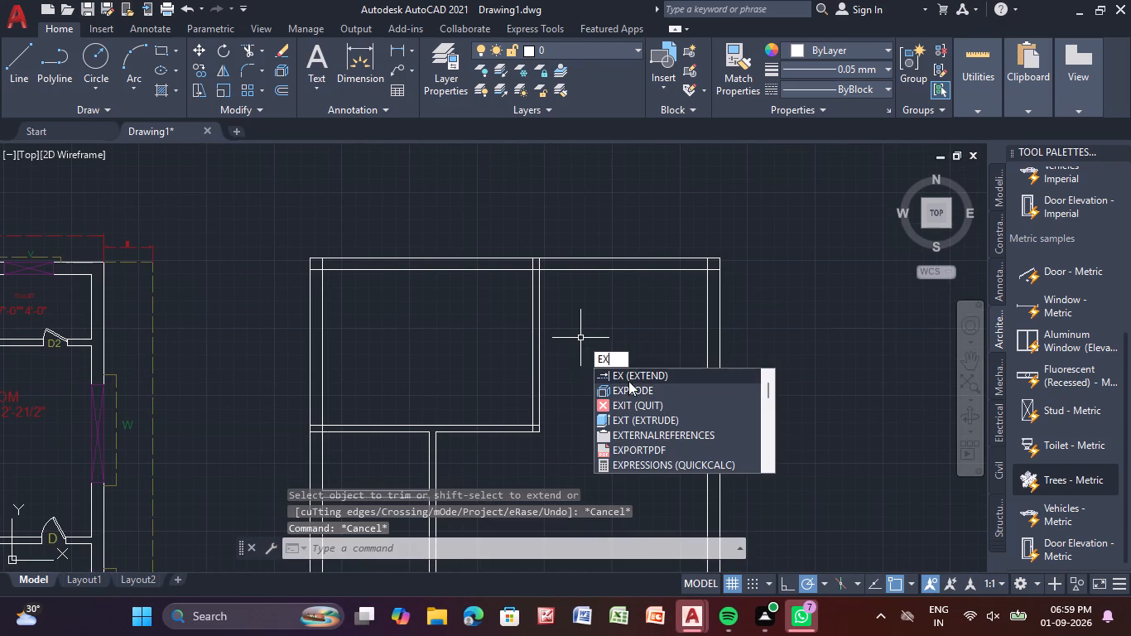
{"action": "left_click", "coordinate": [630, 376]}
{"action": "left_click", "coordinate": [520, 426]}
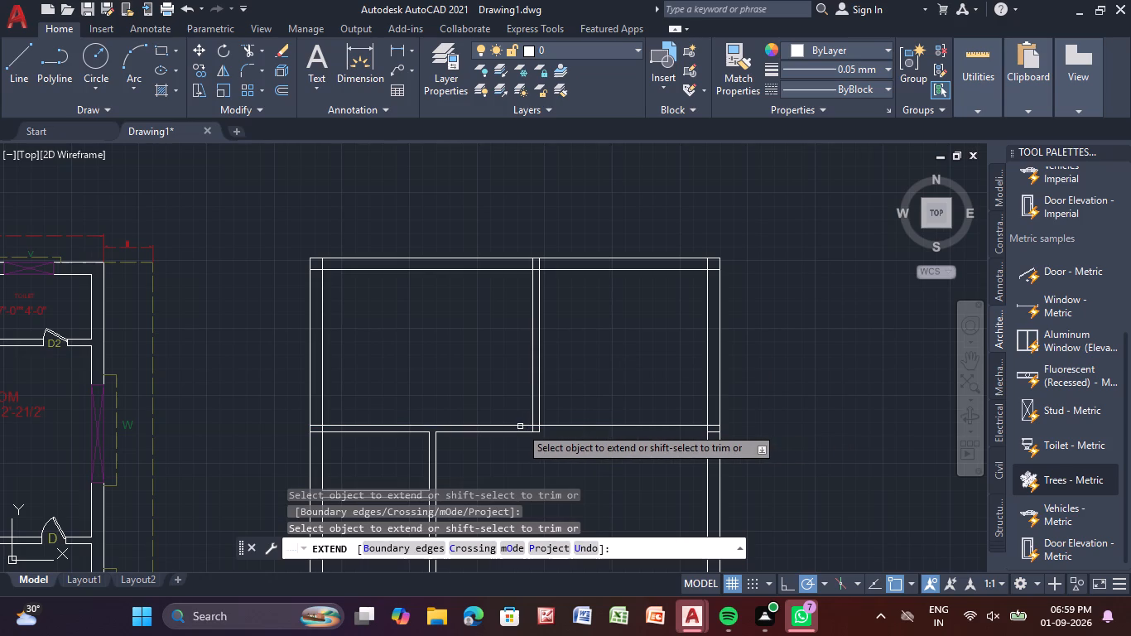
{"action": "left_click", "coordinate": [521, 431]}
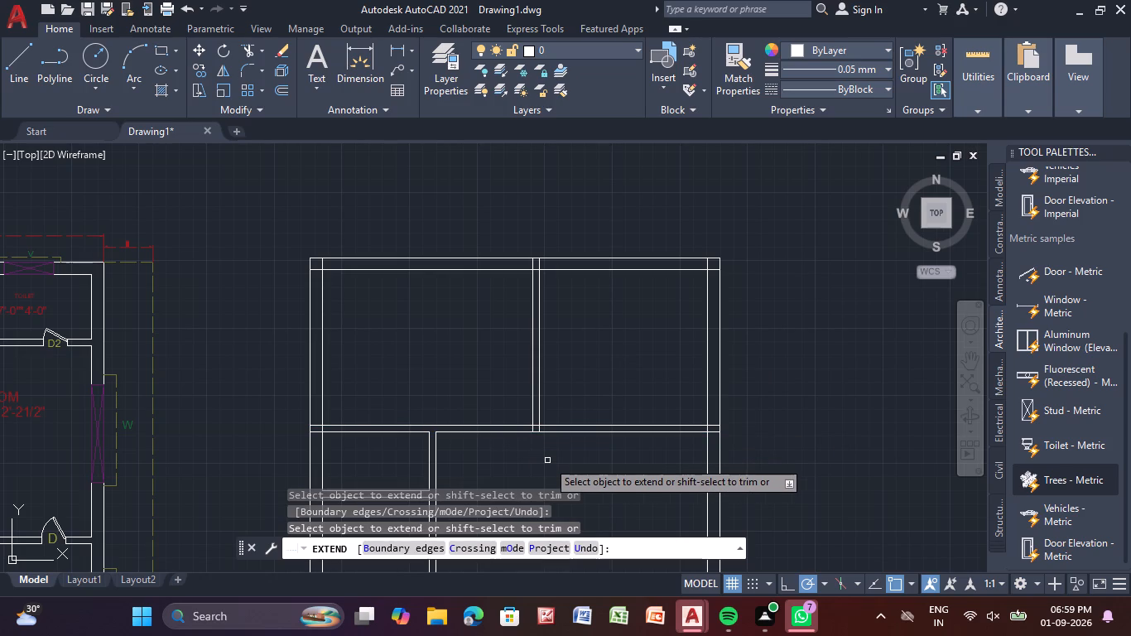
{"action": "key", "text": "Escape"}
{"action": "key", "text": "Escape"}
{"action": "key", "text": "Escape"}
{"action": "key", "text": "Escape"}
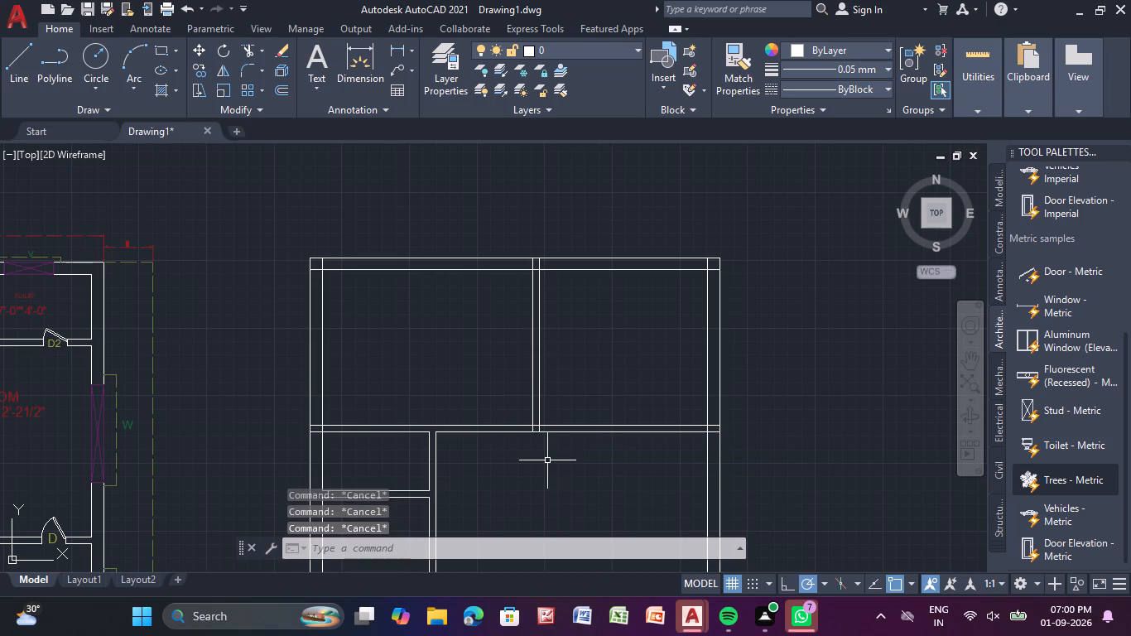
Start a solid black (0,0,0) hatch and fill the top outer wall's two corner squares and its junction with the middle partition.
{"action": "left_click", "coordinate": [161, 85]}
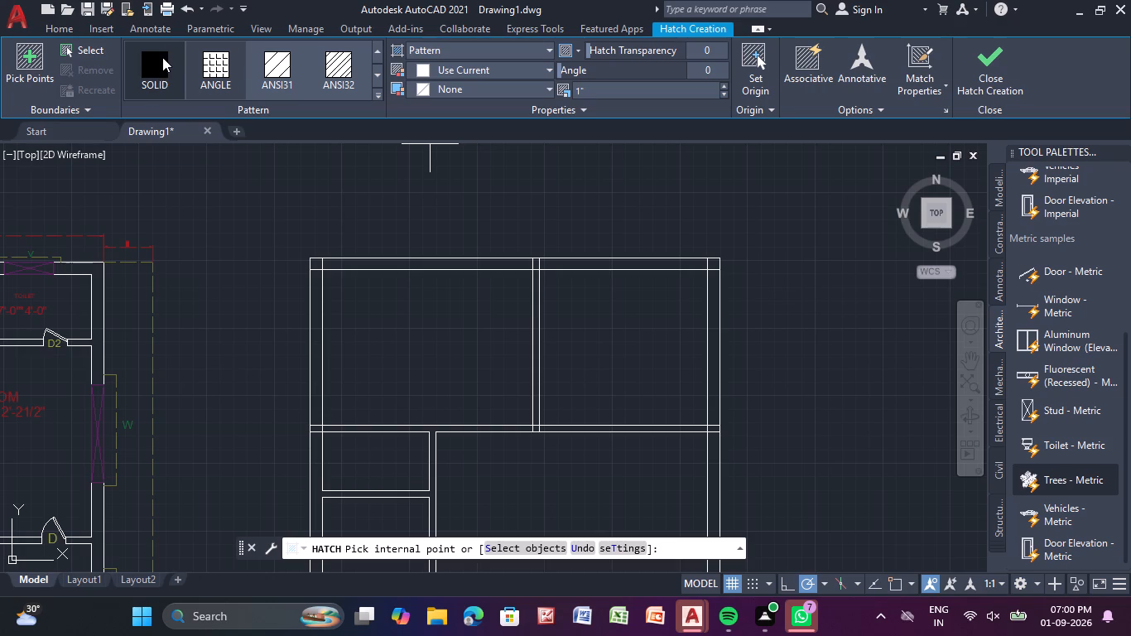
{"action": "left_click", "coordinate": [162, 57]}
{"action": "left_click", "coordinate": [498, 69]}
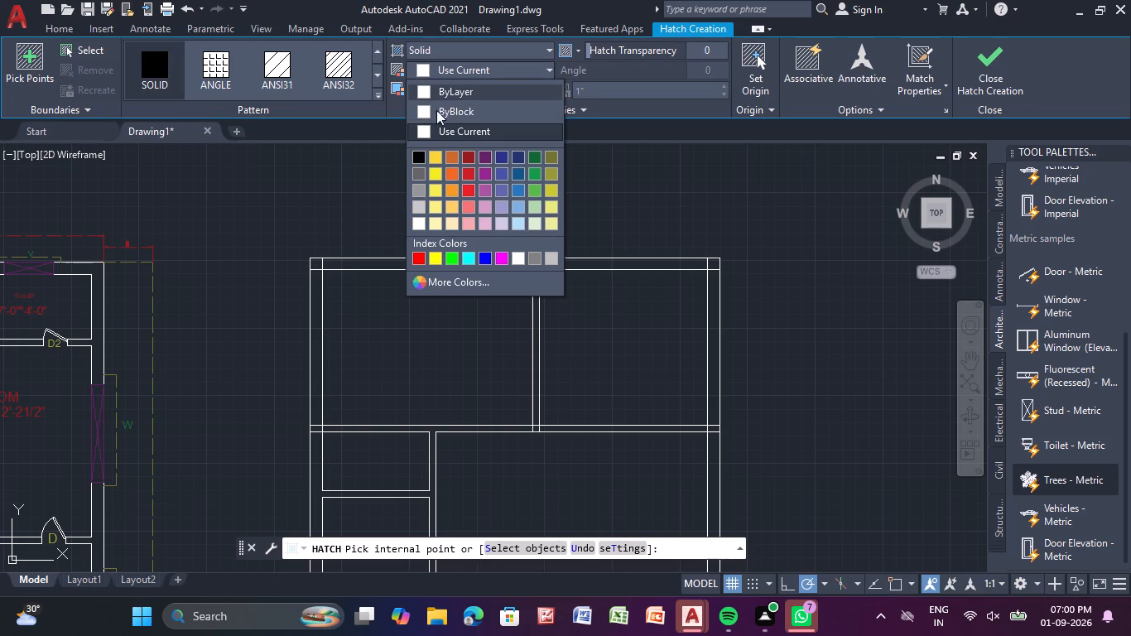
{"action": "left_click", "coordinate": [415, 154]}
{"action": "scroll", "coordinate": [344, 307], "scroll_direction": "up", "scroll_amount": 1}
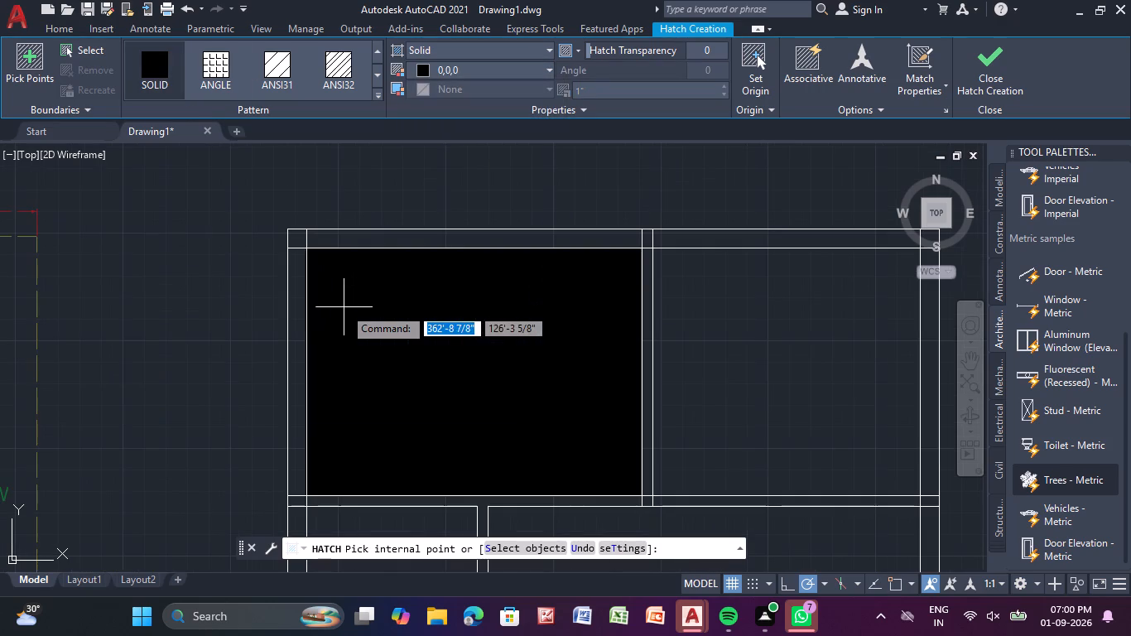
{"action": "middle_click", "coordinate": [344, 307]}
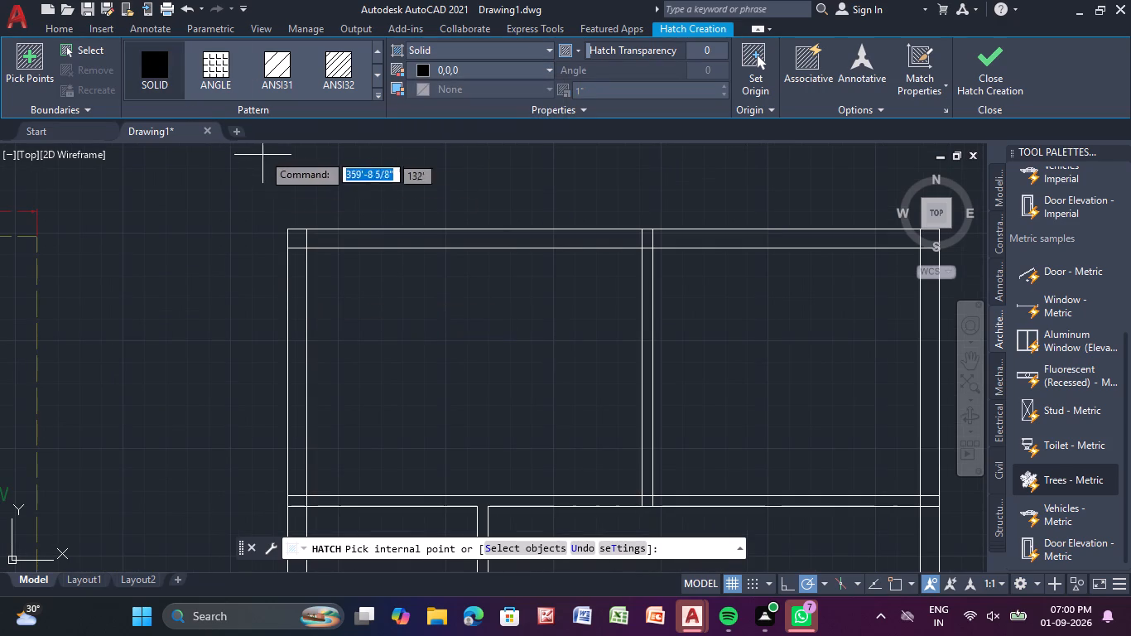
{"action": "left_click", "coordinate": [297, 236]}
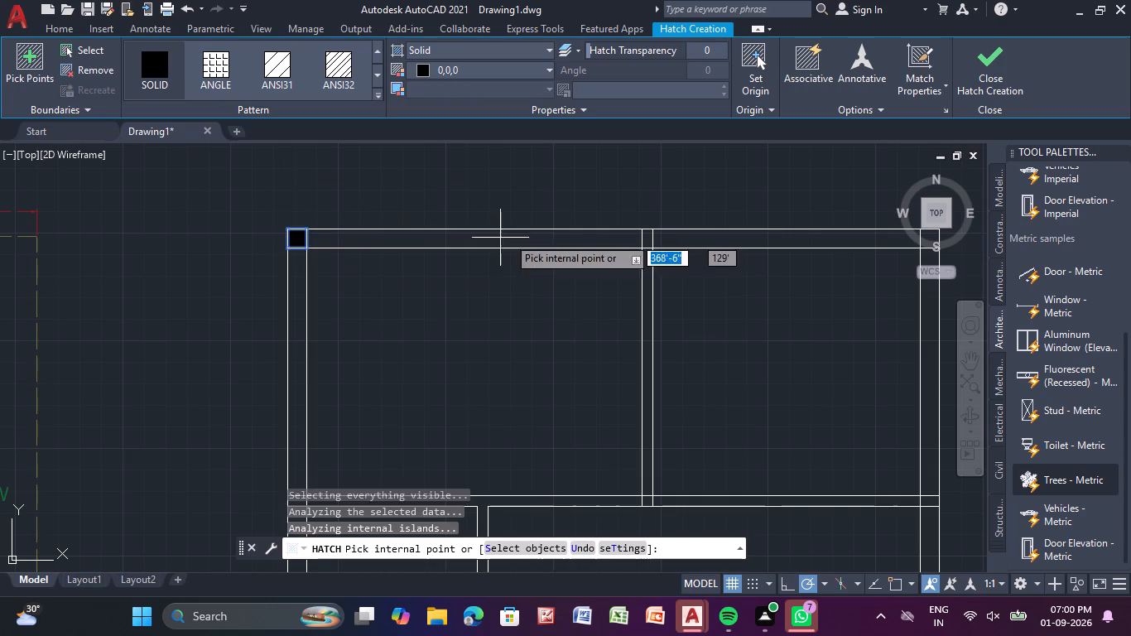
{"action": "scroll", "coordinate": [651, 243], "scroll_direction": "up", "scroll_amount": 2}
{"action": "left_click", "coordinate": [629, 238]}
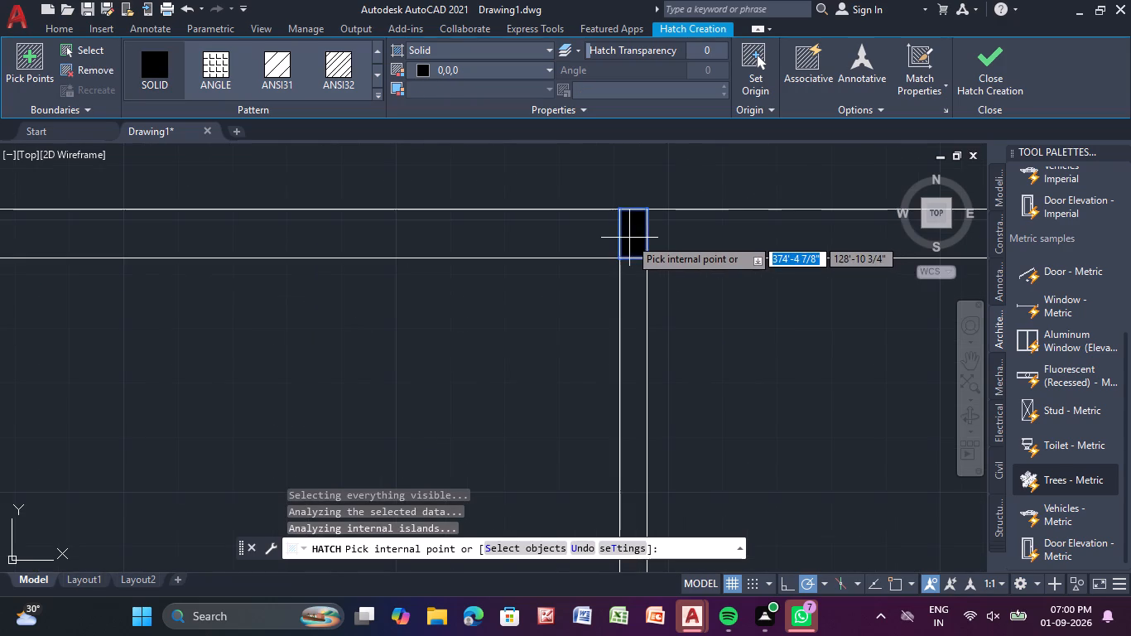
{"action": "scroll", "coordinate": [736, 253], "scroll_direction": "down", "scroll_amount": 2}
{"action": "middle_click_drag", "start_coordinate": [734, 258], "coordinate": [343, 283]}
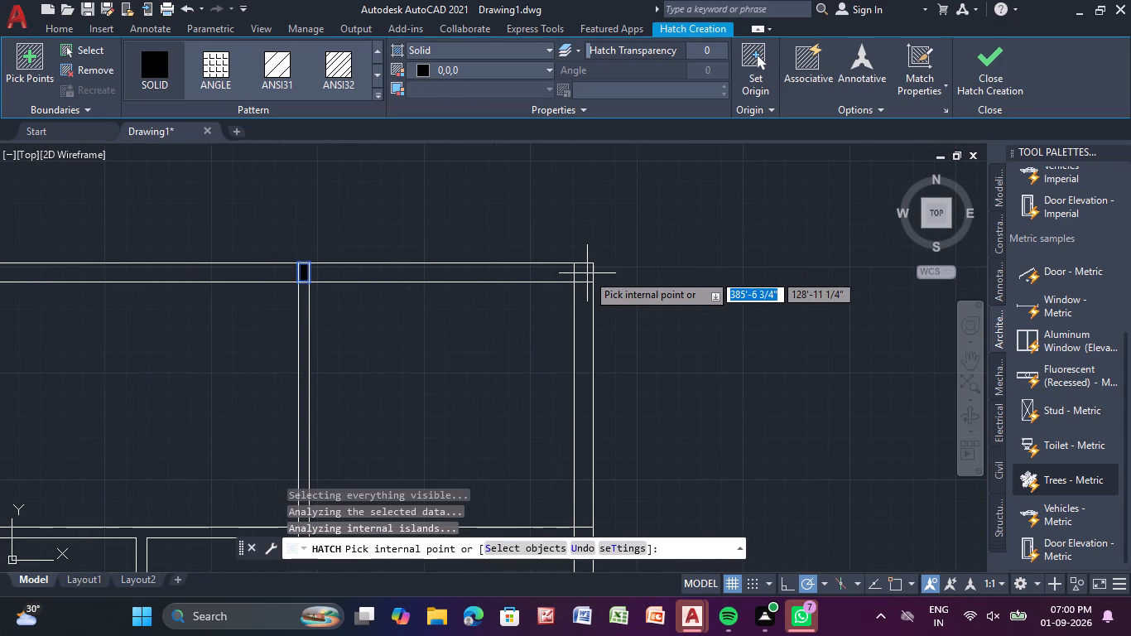
{"action": "left_click", "coordinate": [580, 273]}
Add the upper horizontal partition's junctions with the right wall, middle vertical partition and left wall to the black hatch.
{"action": "scroll", "coordinate": [699, 330], "scroll_direction": "down", "scroll_amount": 2}
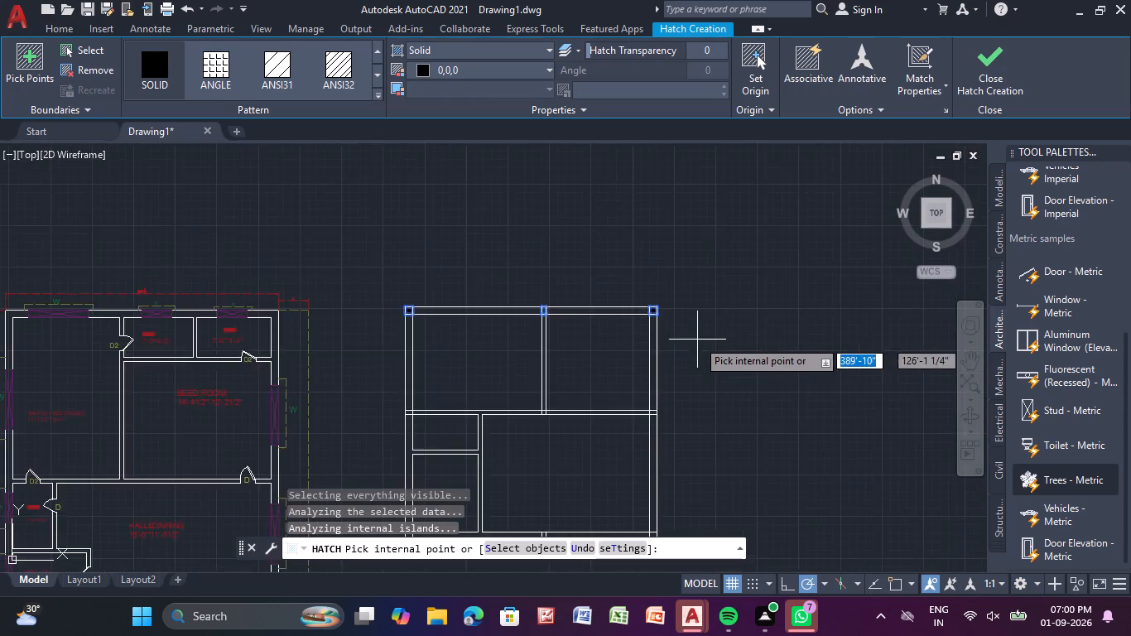
{"action": "middle_click_drag", "start_coordinate": [694, 335], "coordinate": [637, 132]}
{"action": "middle_click_drag", "start_coordinate": [603, 212], "coordinate": [618, 268]}
{"action": "scroll", "coordinate": [618, 268], "scroll_direction": "up", "scroll_amount": 2}
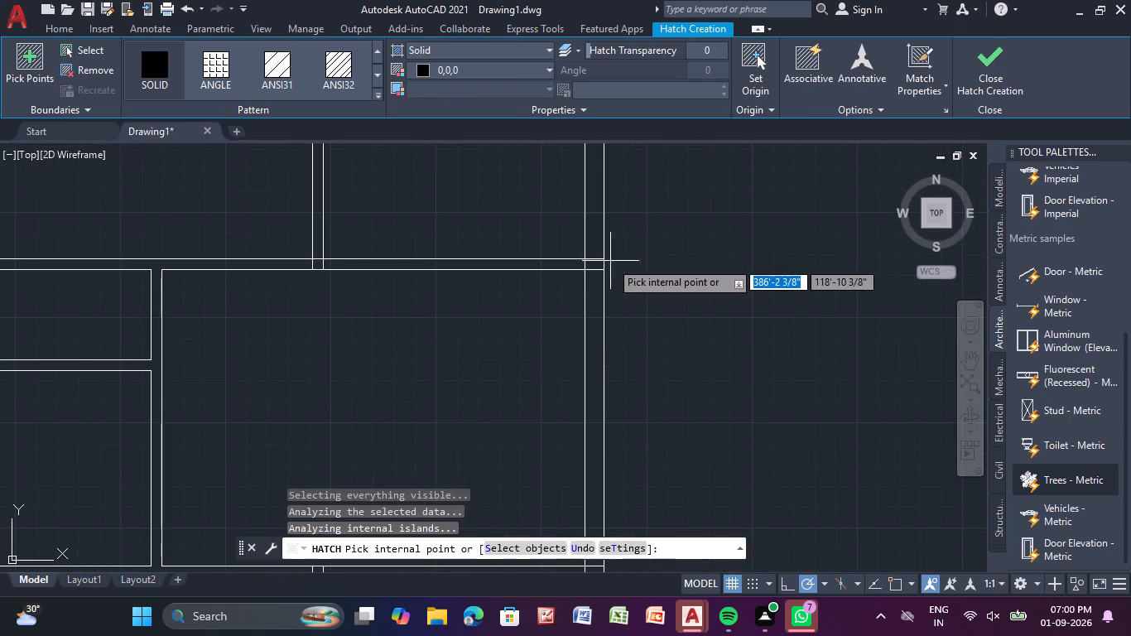
{"action": "left_click", "coordinate": [598, 266]}
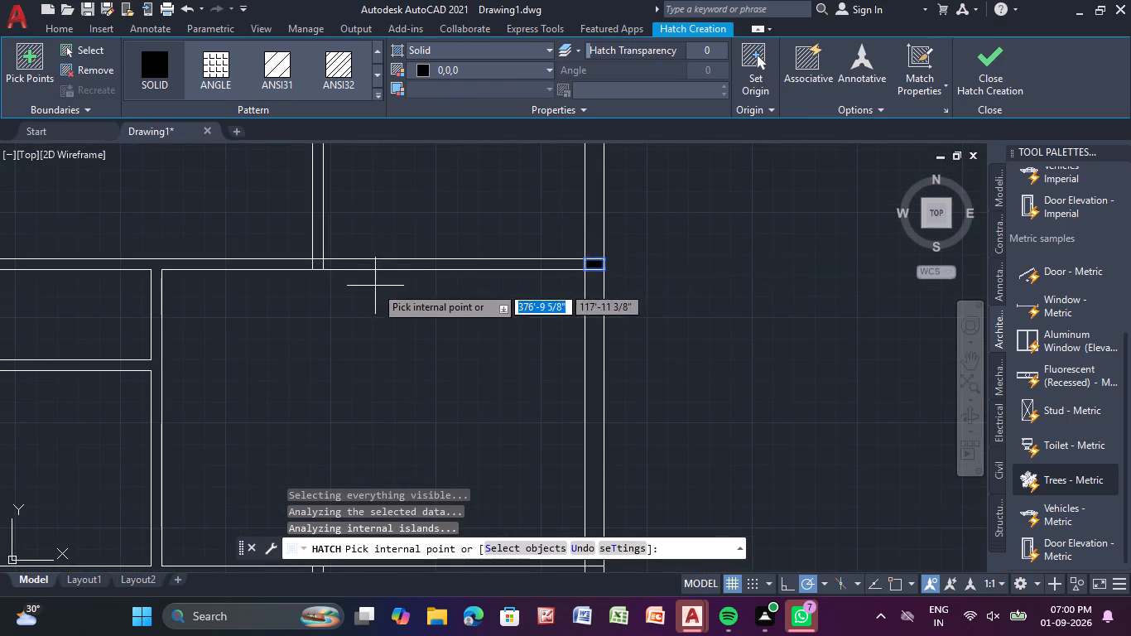
{"action": "middle_click_drag", "start_coordinate": [375, 286], "coordinate": [480, 301]}
{"action": "scroll", "coordinate": [396, 284], "scroll_direction": "up", "scroll_amount": 3}
{"action": "scroll", "coordinate": [538, 261], "scroll_direction": "up", "scroll_amount": 1}
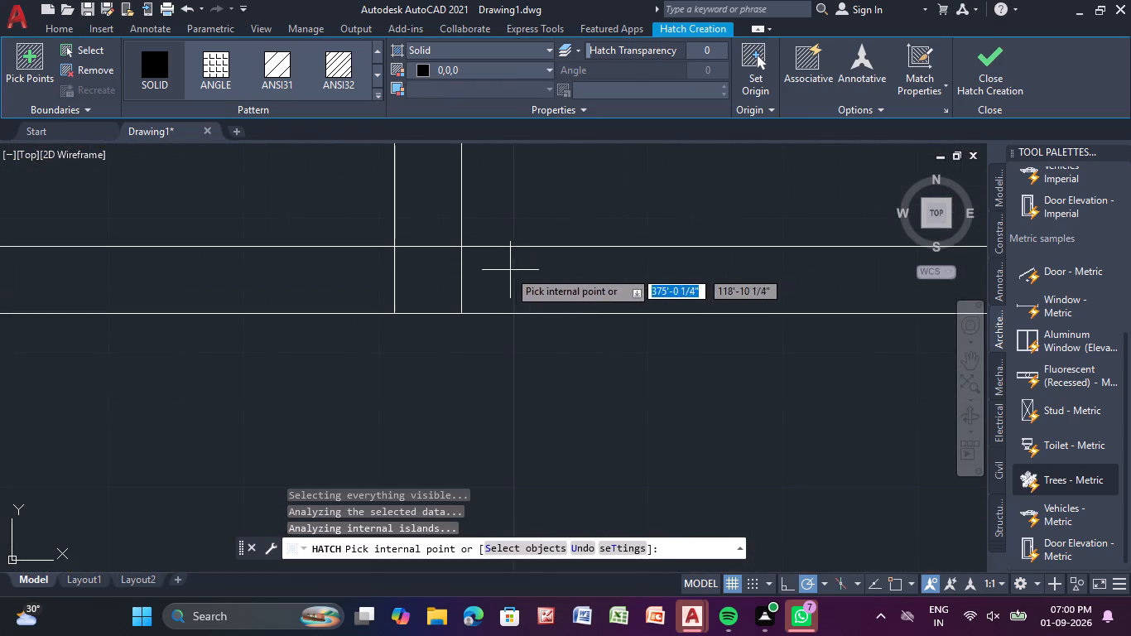
{"action": "left_click", "coordinate": [437, 272]}
{"action": "scroll", "coordinate": [397, 306], "scroll_direction": "down", "scroll_amount": 3}
{"action": "scroll", "coordinate": [270, 354], "scroll_direction": "down", "scroll_amount": 1}
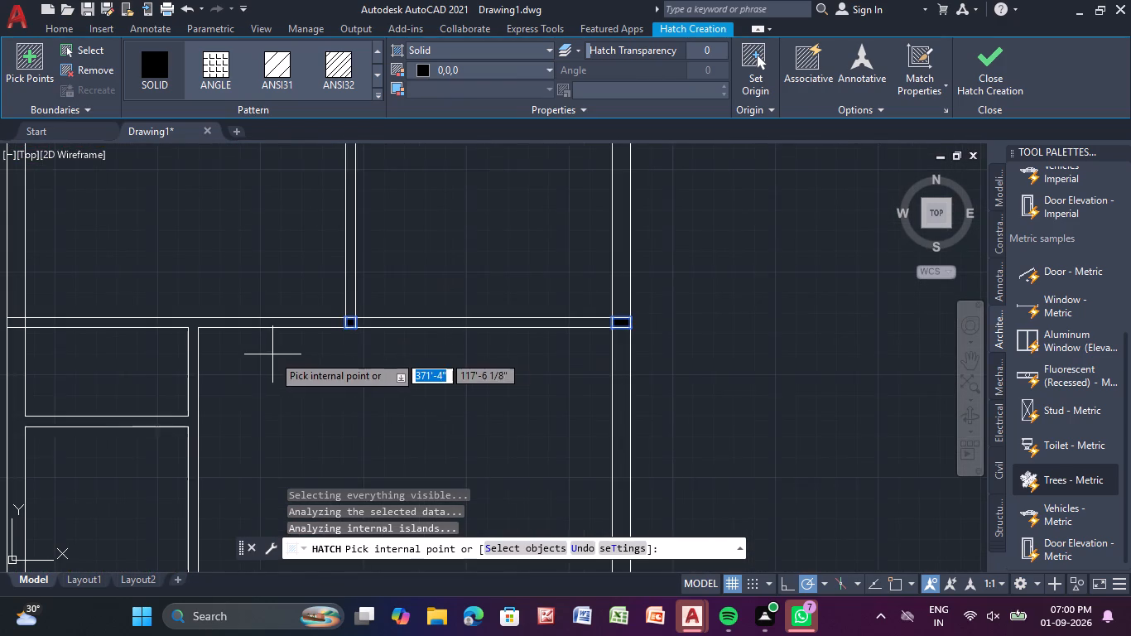
{"action": "middle_click_drag", "start_coordinate": [270, 354], "coordinate": [467, 309]}
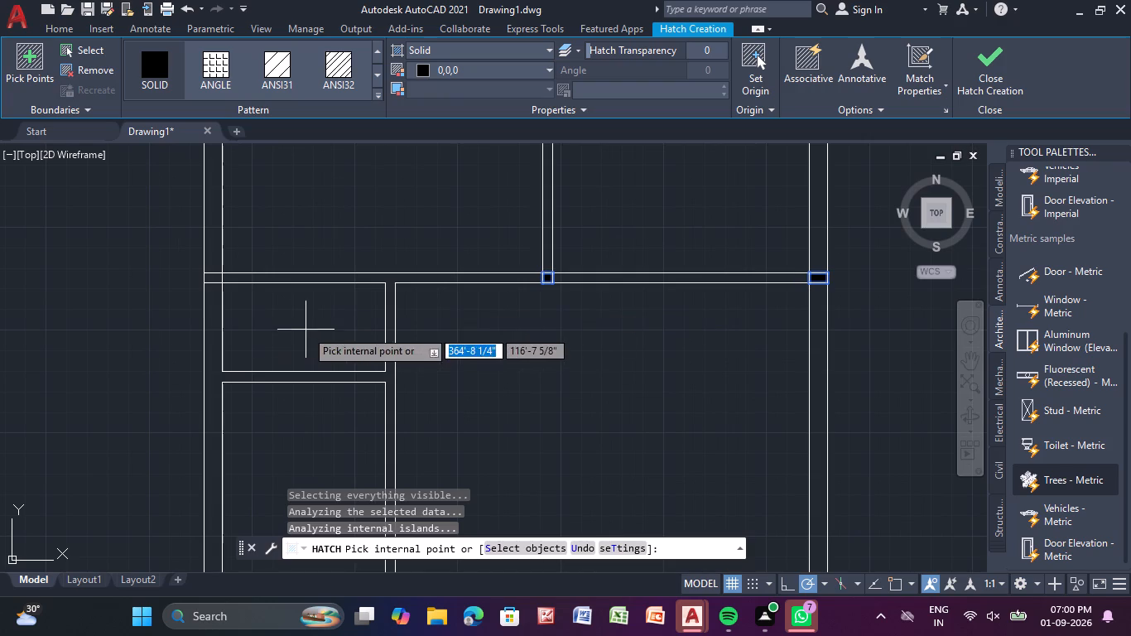
{"action": "middle_click_drag", "start_coordinate": [302, 321], "coordinate": [378, 384]}
{"action": "scroll", "coordinate": [279, 359], "scroll_direction": "up", "scroll_amount": 2}
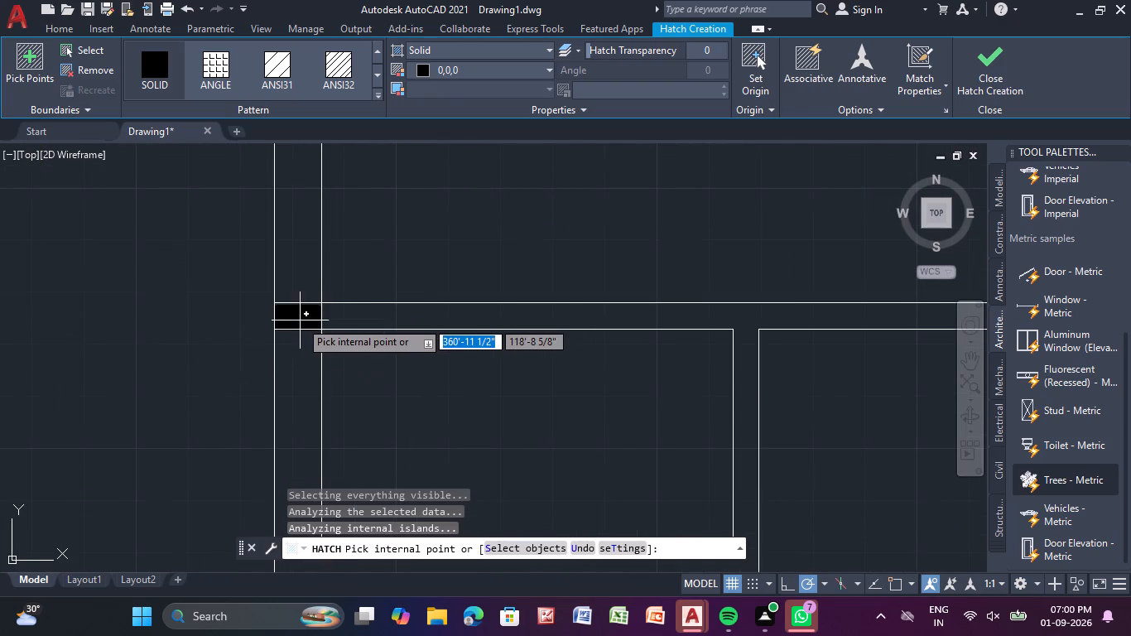
{"action": "left_click", "coordinate": [300, 320]}
Add the bottom wall's left corner, middle partition crossing and right corner to the black hatch.
{"action": "scroll", "coordinate": [448, 392], "scroll_direction": "down", "scroll_amount": 3}
{"action": "middle_click_drag", "start_coordinate": [481, 430], "coordinate": [462, 331]}
{"action": "middle_click_drag", "start_coordinate": [446, 419], "coordinate": [444, 353]}
{"action": "scroll", "coordinate": [401, 407], "scroll_direction": "up", "scroll_amount": 3}
{"action": "left_click", "coordinate": [383, 417]}
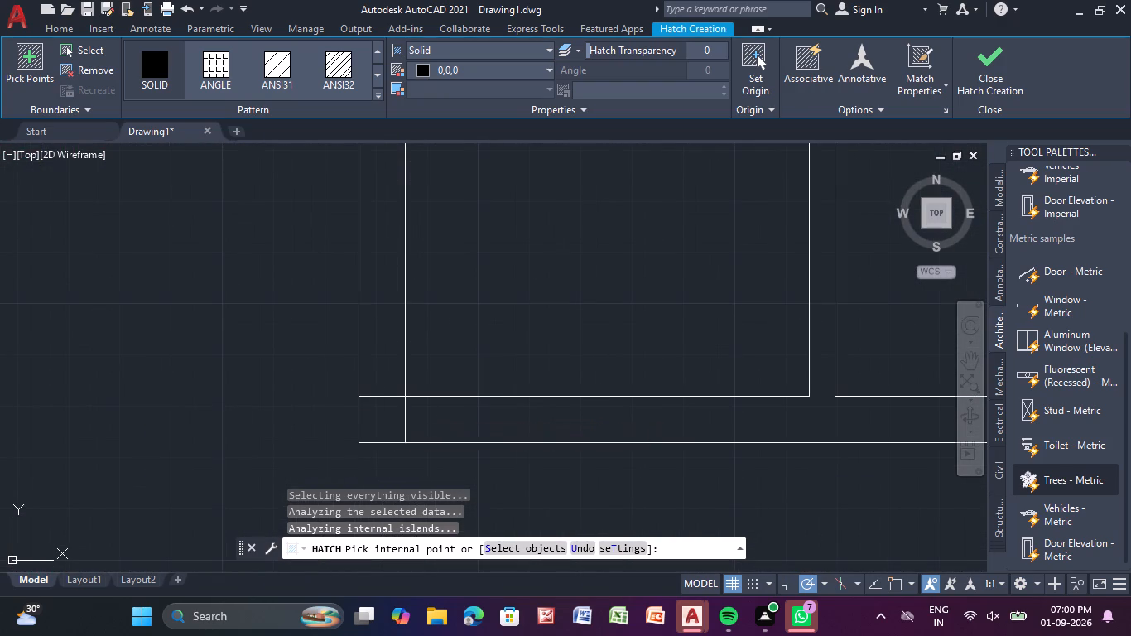
{"action": "scroll", "coordinate": [613, 446], "scroll_direction": "down", "scroll_amount": 2}
{"action": "middle_click_drag", "start_coordinate": [614, 447], "coordinate": [319, 445]}
{"action": "scroll", "coordinate": [554, 458], "scroll_direction": "up", "scroll_amount": 3}
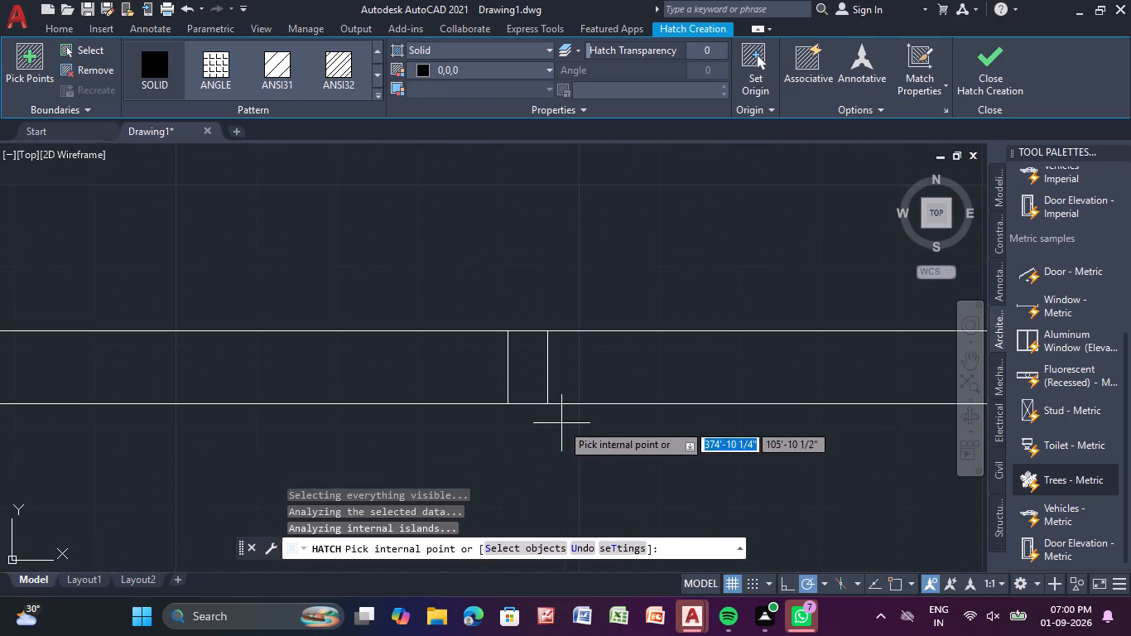
{"action": "left_click", "coordinate": [532, 383]}
{"action": "scroll", "coordinate": [769, 388], "scroll_direction": "down", "scroll_amount": 2}
{"action": "middle_click_drag", "start_coordinate": [768, 389], "coordinate": [445, 417]}
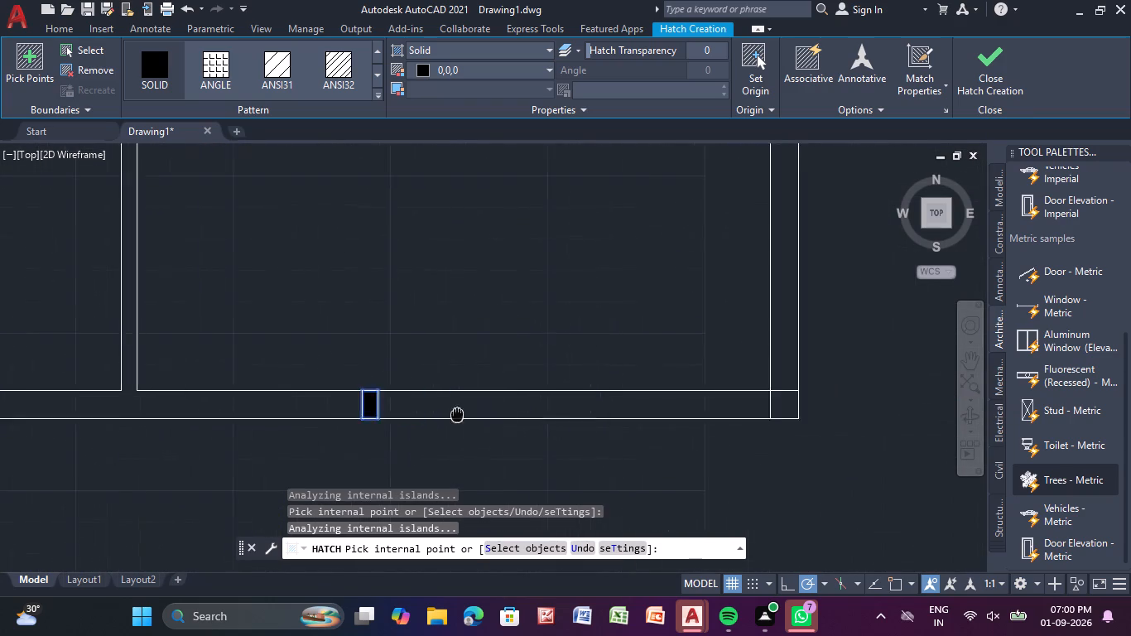
{"action": "middle_click_drag", "start_coordinate": [445, 417], "coordinate": [397, 426]}
{"action": "left_click", "coordinate": [726, 415]}
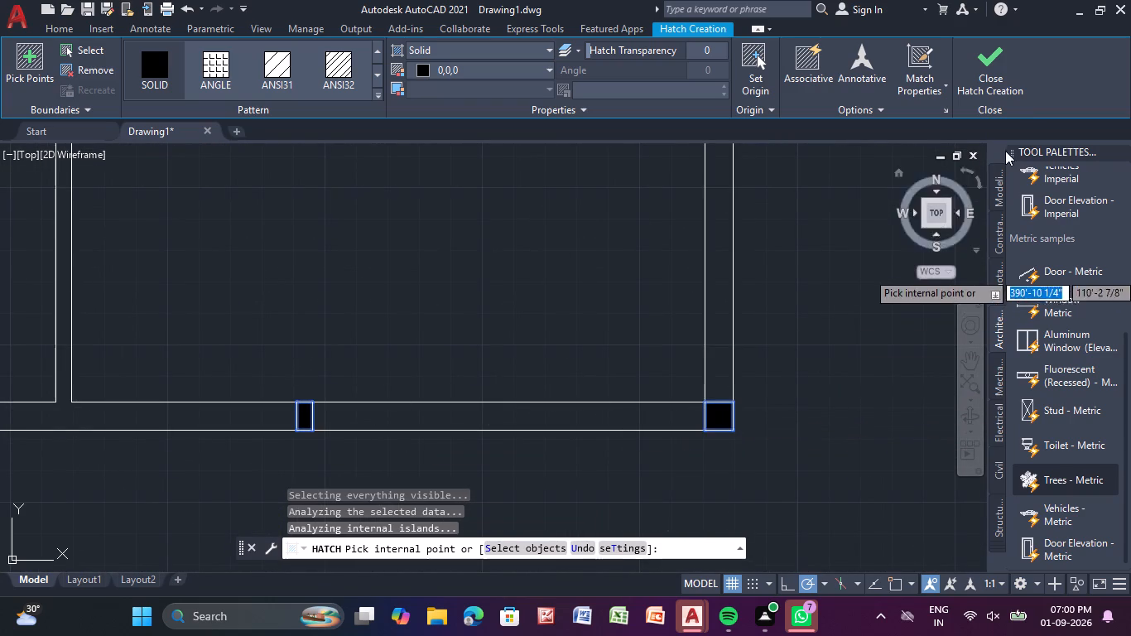
Finish the black column hatch and exit hatch creation.
{"action": "left_click", "coordinate": [1003, 63]}
Copy the second plan's bedroom door D into the third plan's upper horizontal partition, just left of the middle vertical partition.
{"action": "scroll", "coordinate": [898, 180], "scroll_direction": "down", "scroll_amount": 3}
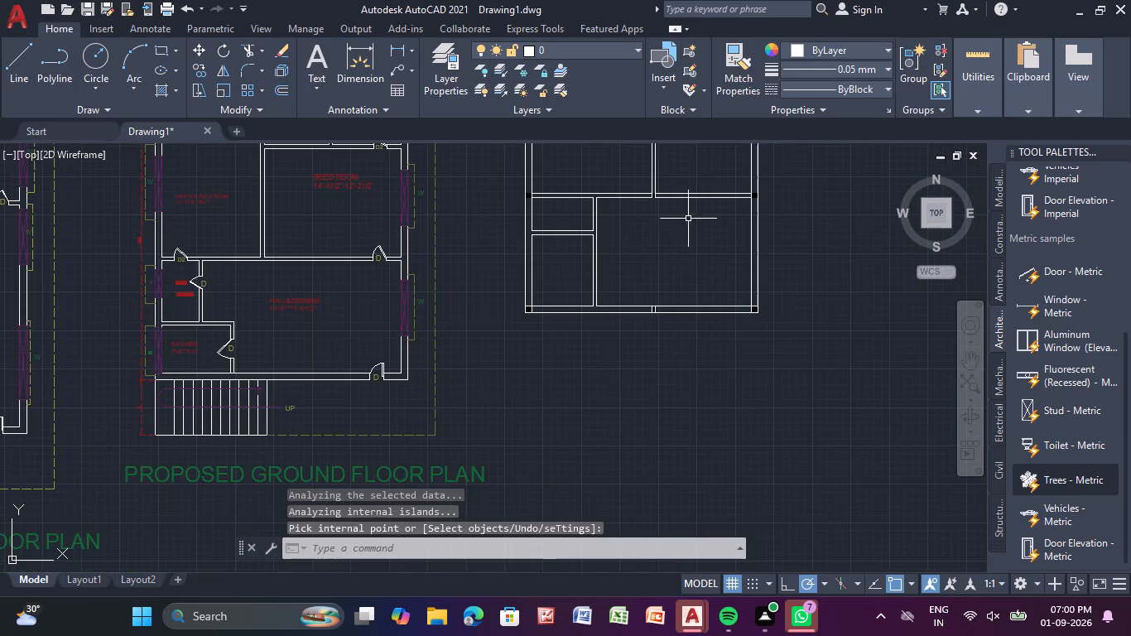
{"action": "middle_click_drag", "start_coordinate": [691, 214], "coordinate": [633, 328]}
{"action": "scroll", "coordinate": [585, 337], "scroll_direction": "up", "scroll_amount": 1}
{"action": "middle_click_drag", "start_coordinate": [583, 335], "coordinate": [575, 357]}
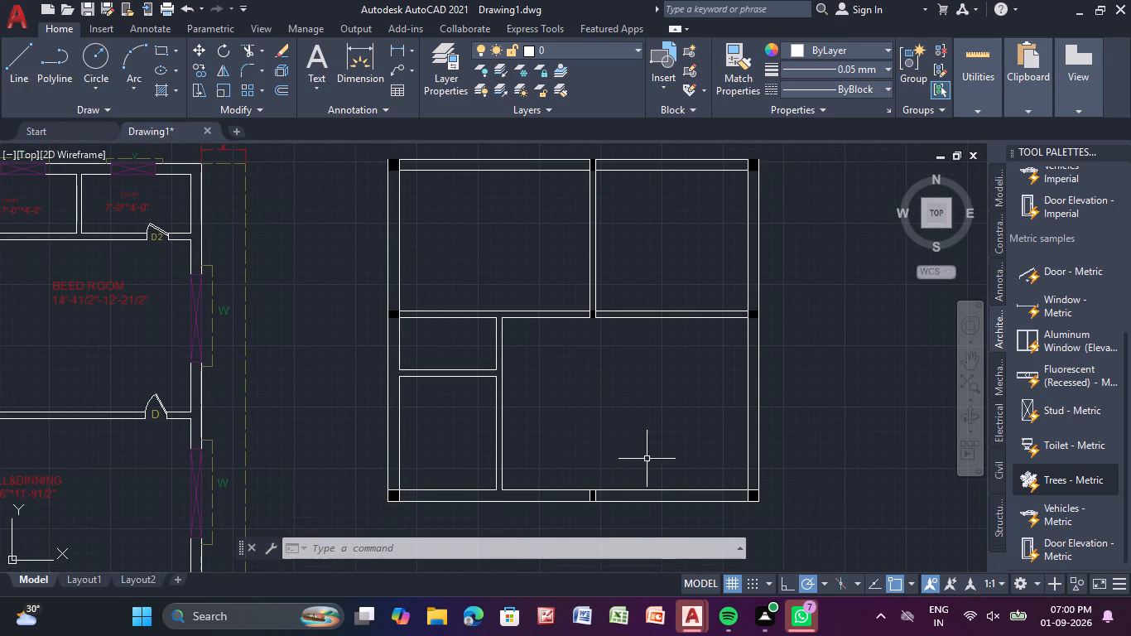
{"action": "middle_click_drag", "start_coordinate": [664, 477], "coordinate": [726, 476]}
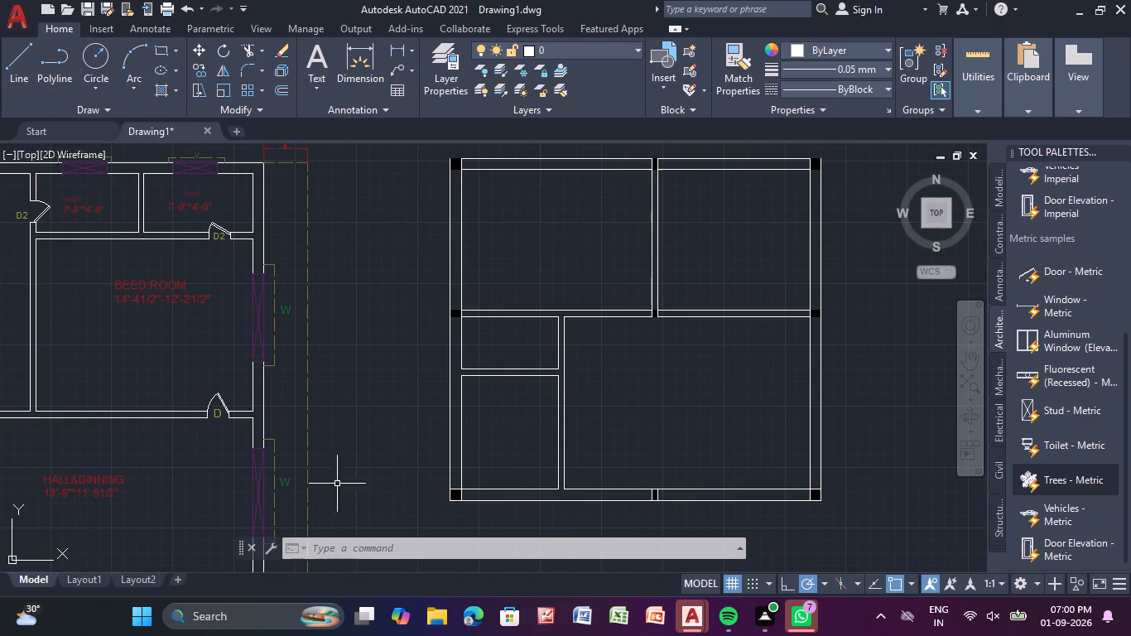
{"action": "left_click", "coordinate": [214, 402]}
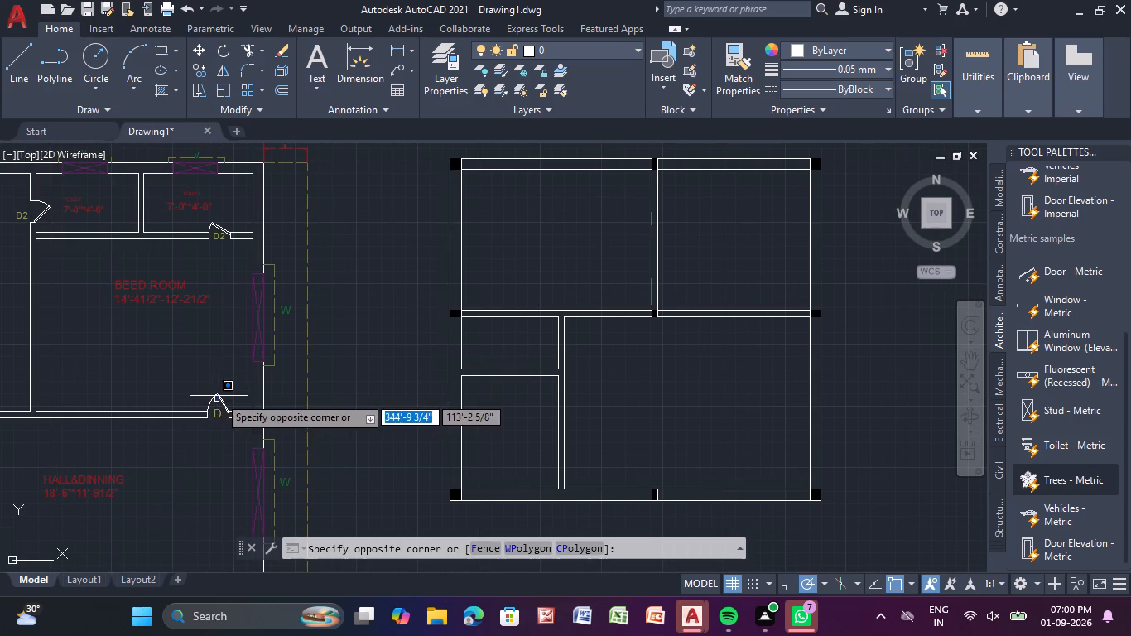
{"action": "left_click", "coordinate": [219, 396]}
{"action": "left_click", "coordinate": [222, 400]}
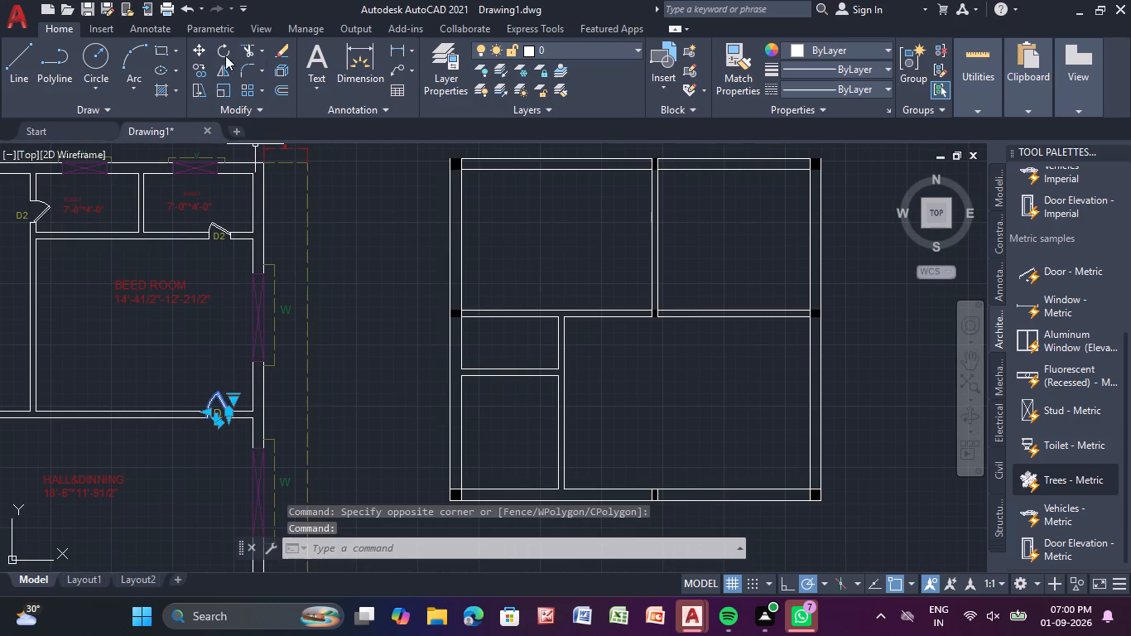
{"action": "left_click", "coordinate": [202, 74]}
{"action": "left_click", "coordinate": [209, 404]}
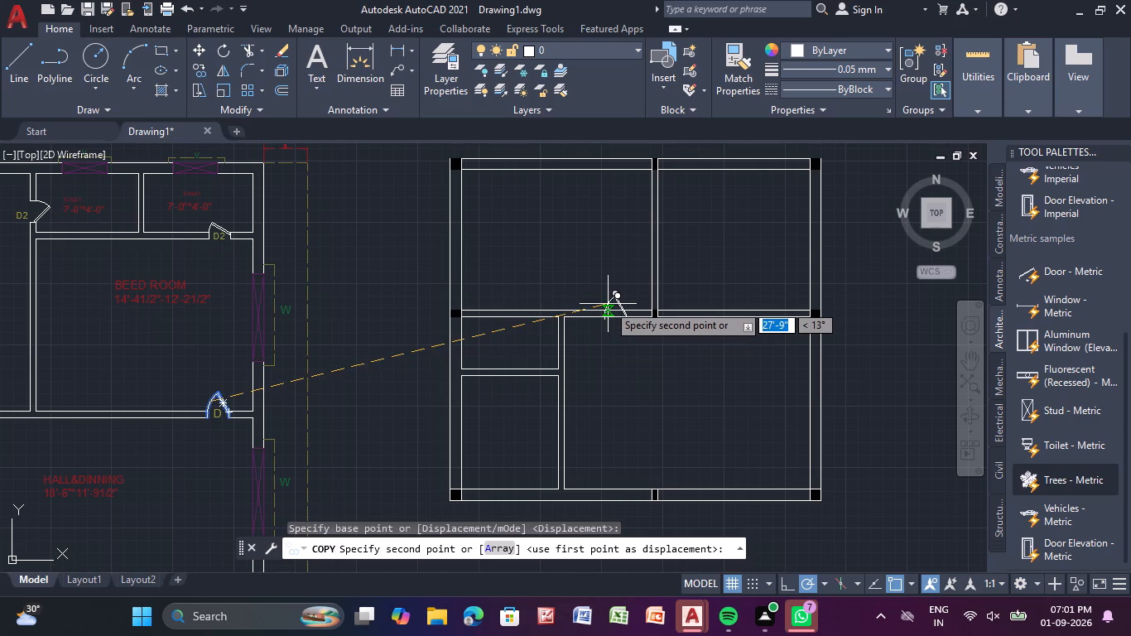
{"action": "scroll", "coordinate": [608, 304], "scroll_direction": "up", "scroll_amount": 2}
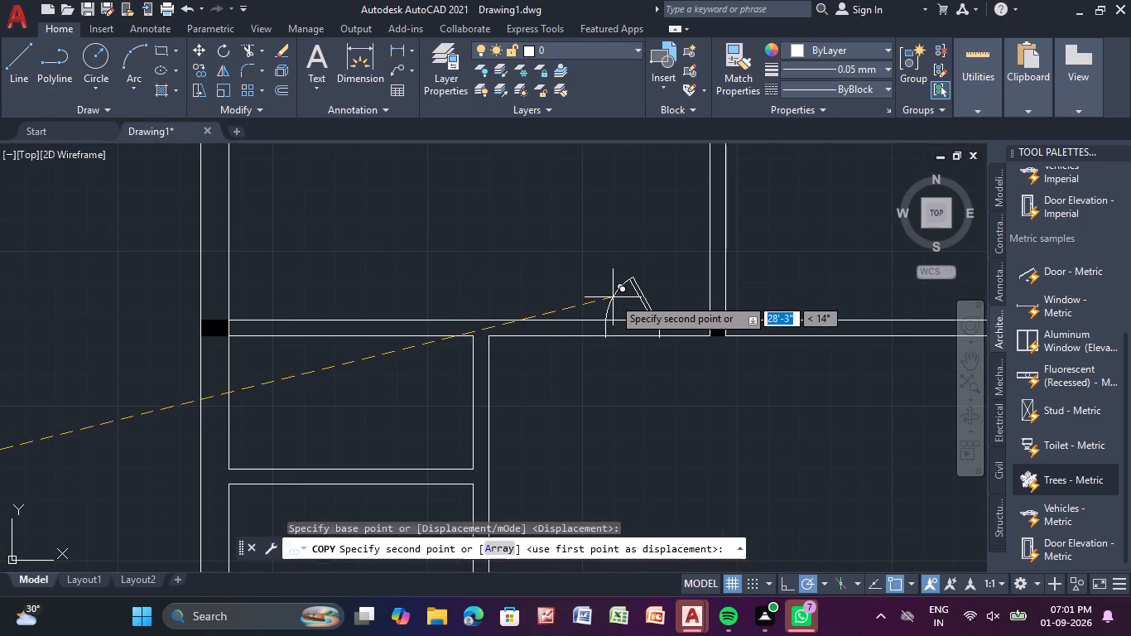
{"action": "scroll", "coordinate": [613, 296], "scroll_direction": "up", "scroll_amount": 2}
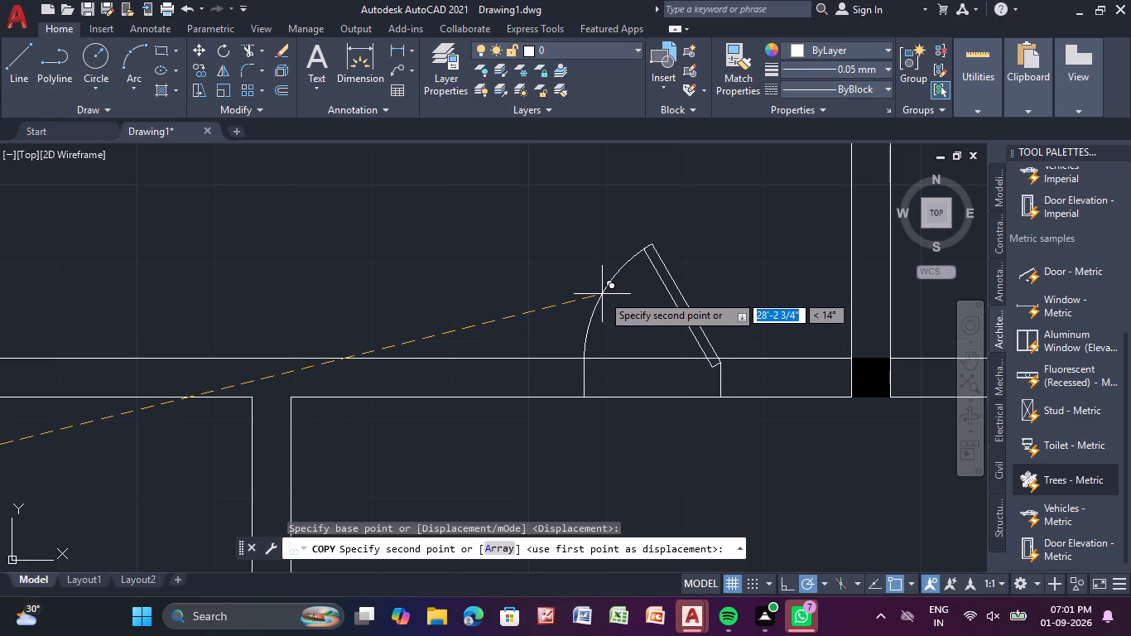
{"action": "left_click", "coordinate": [602, 295]}
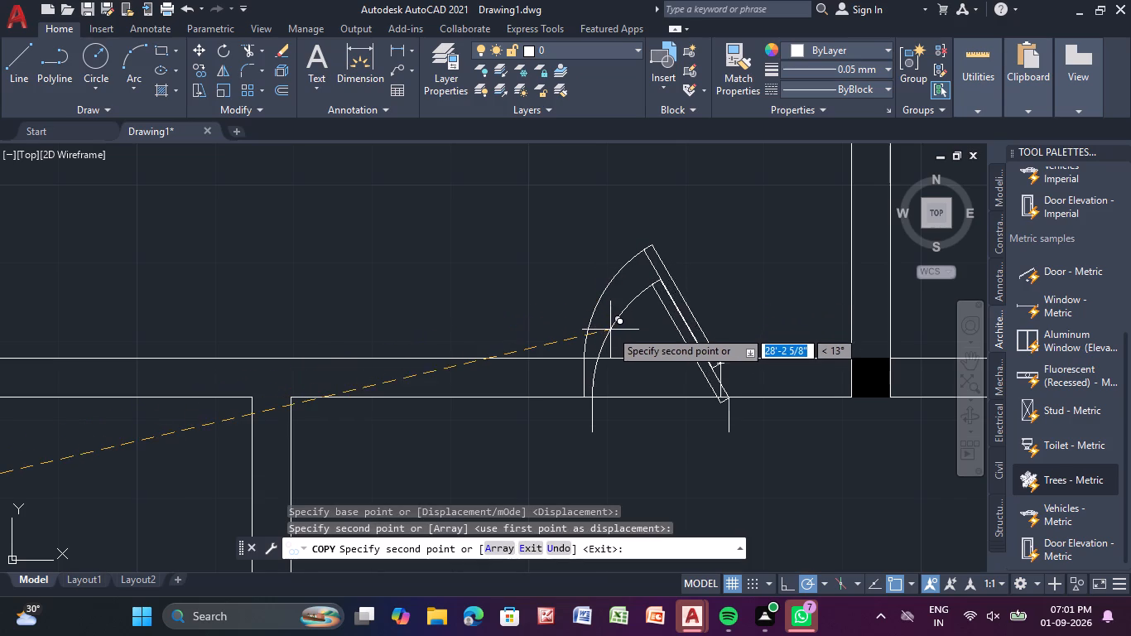
{"action": "key", "text": "Escape"}
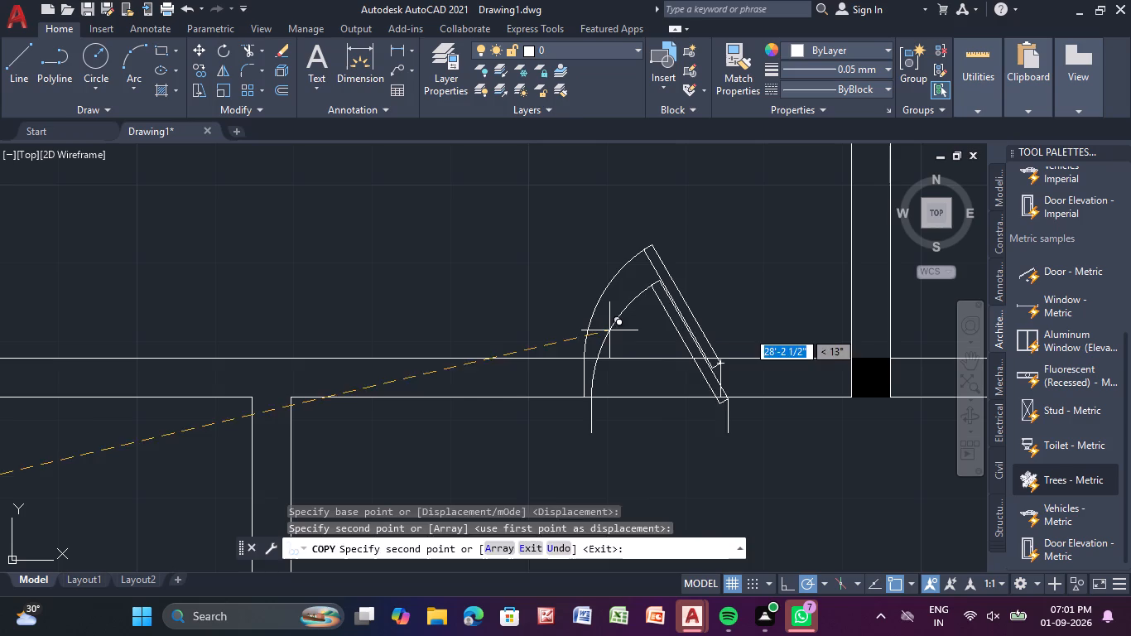
Set the copied door's opening angle to Open 90º.
{"action": "left_click", "coordinate": [683, 312]}
{"action": "left_click", "coordinate": [749, 281]}
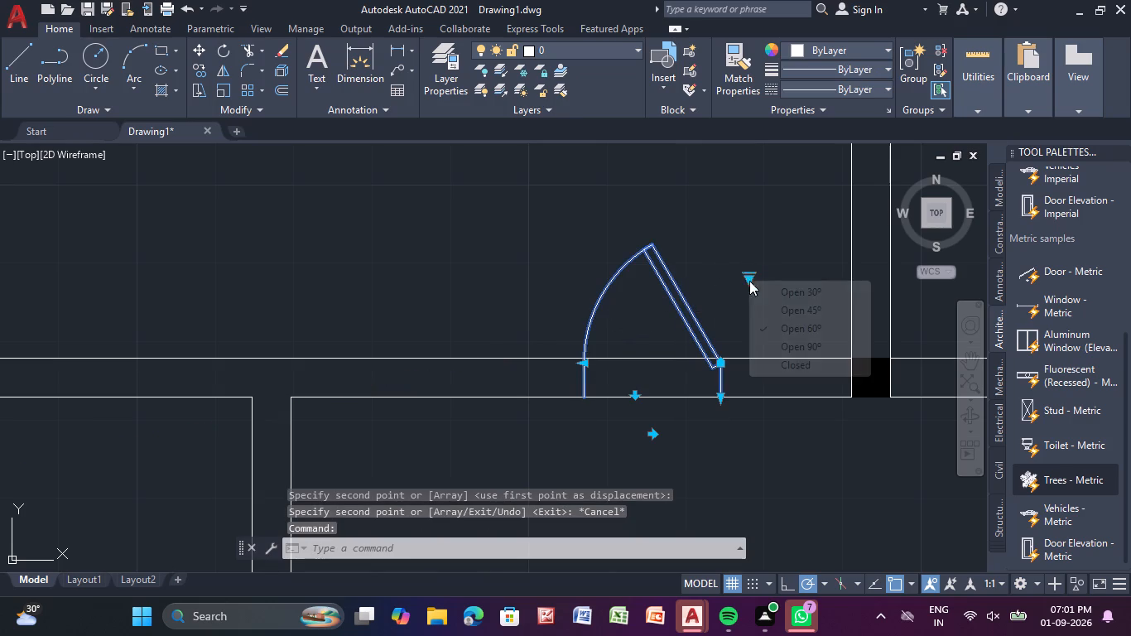
{"action": "left_click", "coordinate": [809, 350]}
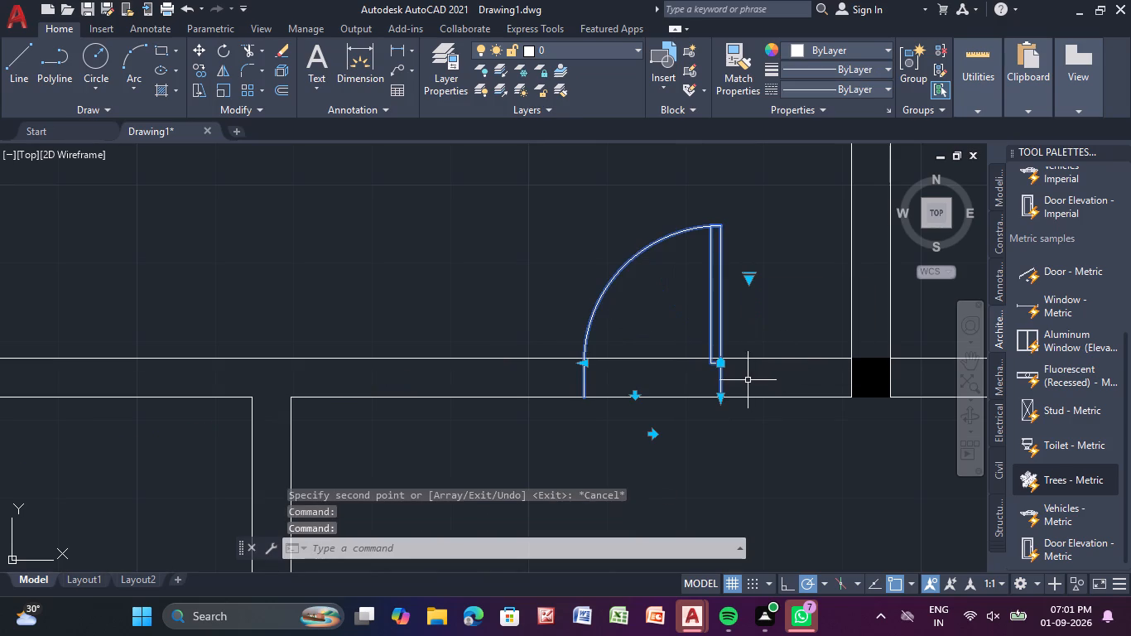
{"action": "key", "text": "Escape"}
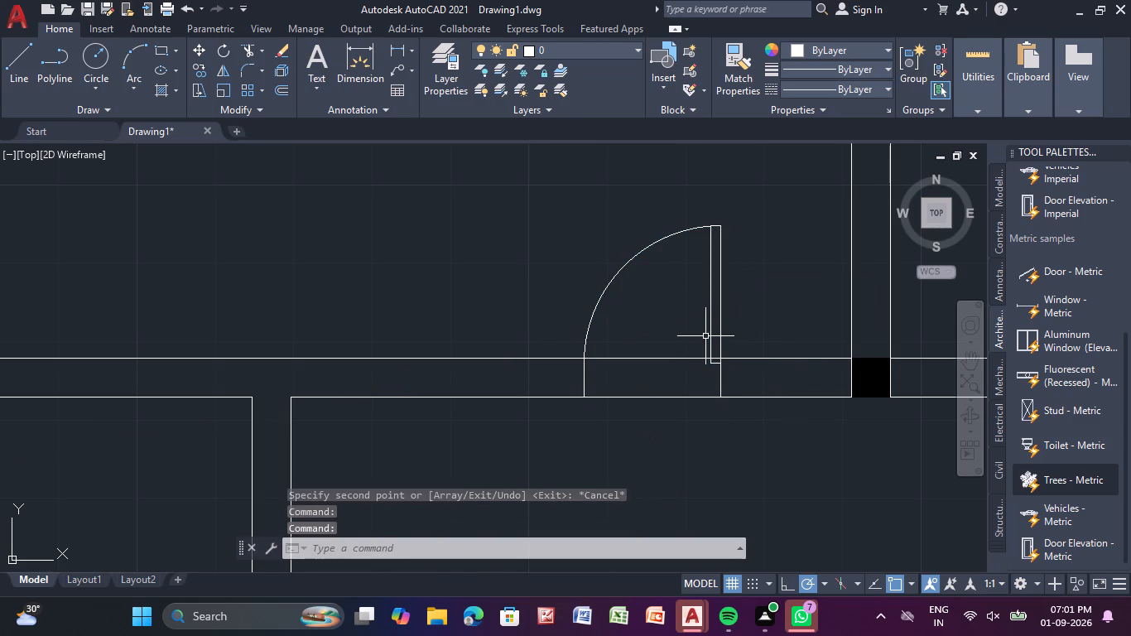
{"action": "key", "text": "Escape"}
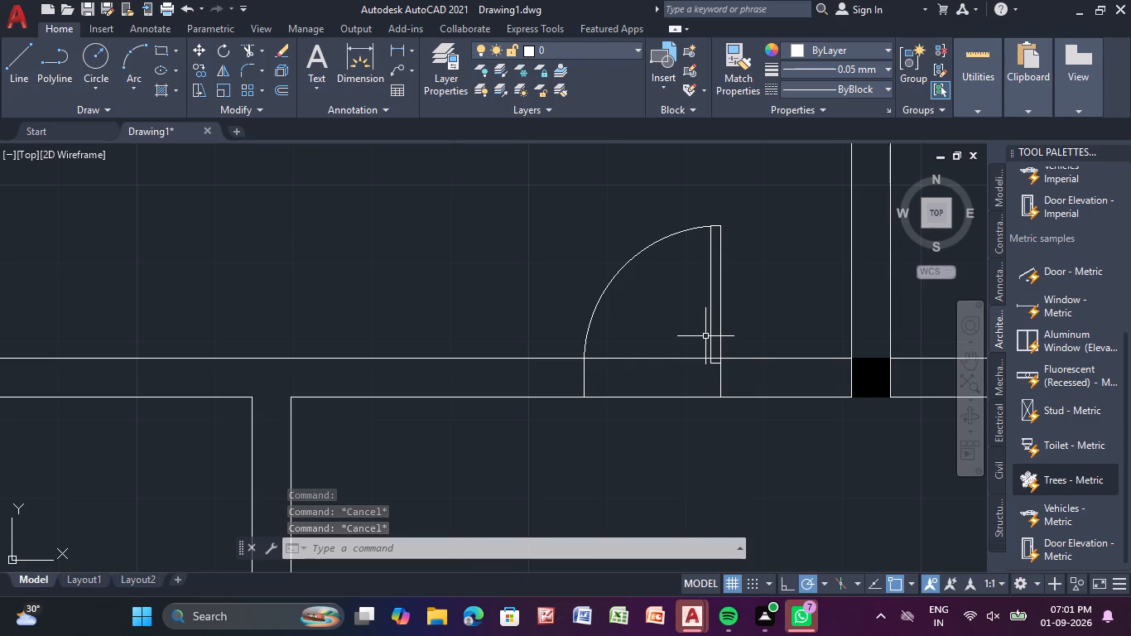
Copy the 90º door about 10'-3 3/4" horizontally to the right along the same partition, near the right outer wall.
{"action": "left_click", "coordinate": [721, 334]}
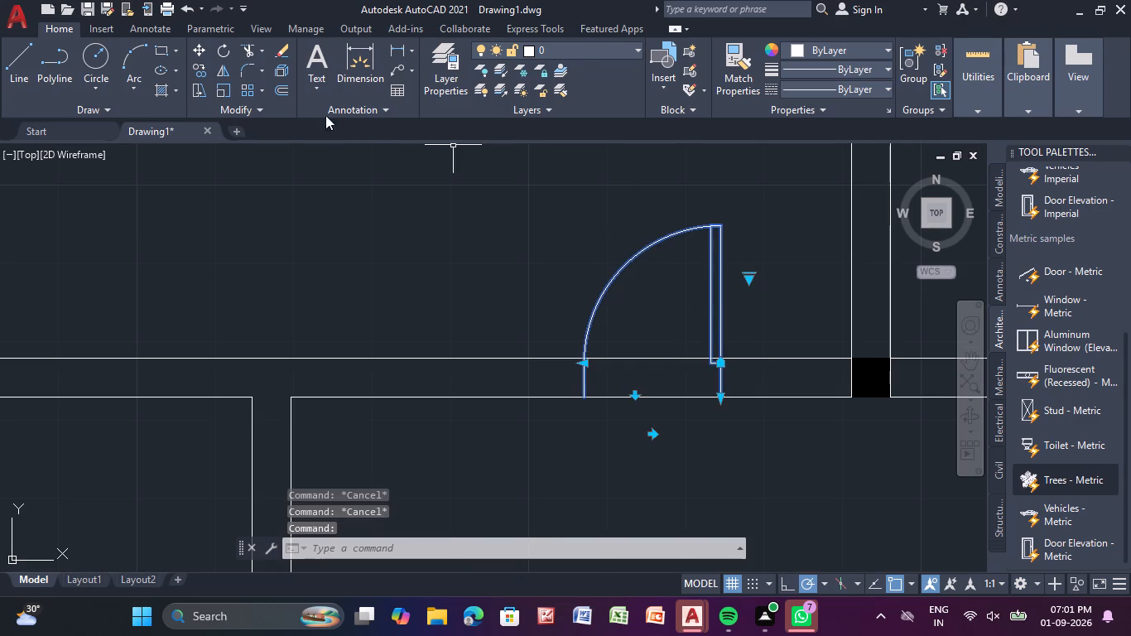
{"action": "left_click", "coordinate": [203, 68]}
{"action": "left_click", "coordinate": [585, 306]}
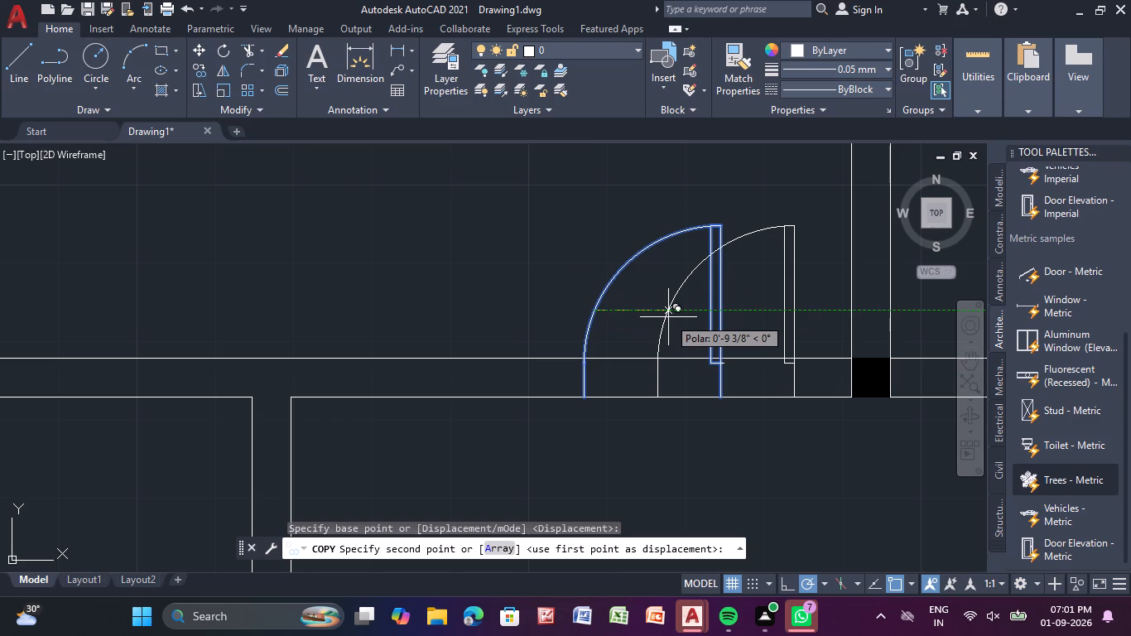
{"action": "scroll", "coordinate": [667, 351], "scroll_direction": "down", "scroll_amount": 2}
{"action": "middle_click_drag", "start_coordinate": [667, 352], "coordinate": [276, 404]}
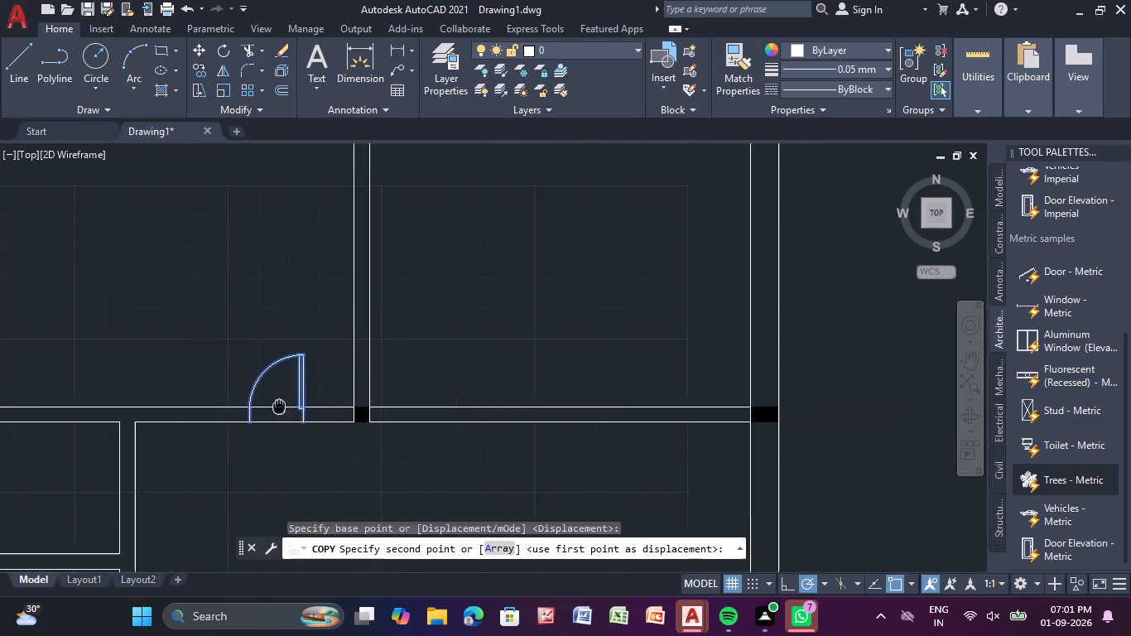
{"action": "middle_click_drag", "start_coordinate": [276, 404], "coordinate": [265, 404]}
{"action": "scroll", "coordinate": [614, 388], "scroll_direction": "up", "scroll_amount": 1}
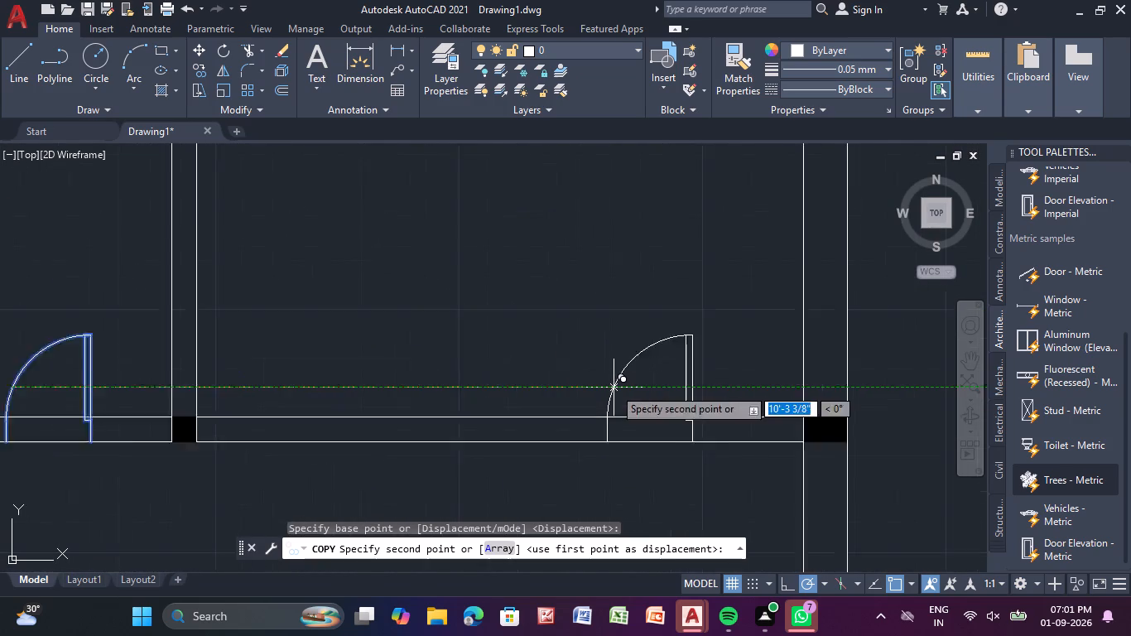
{"action": "scroll", "coordinate": [614, 388], "scroll_direction": "up", "scroll_amount": 1}
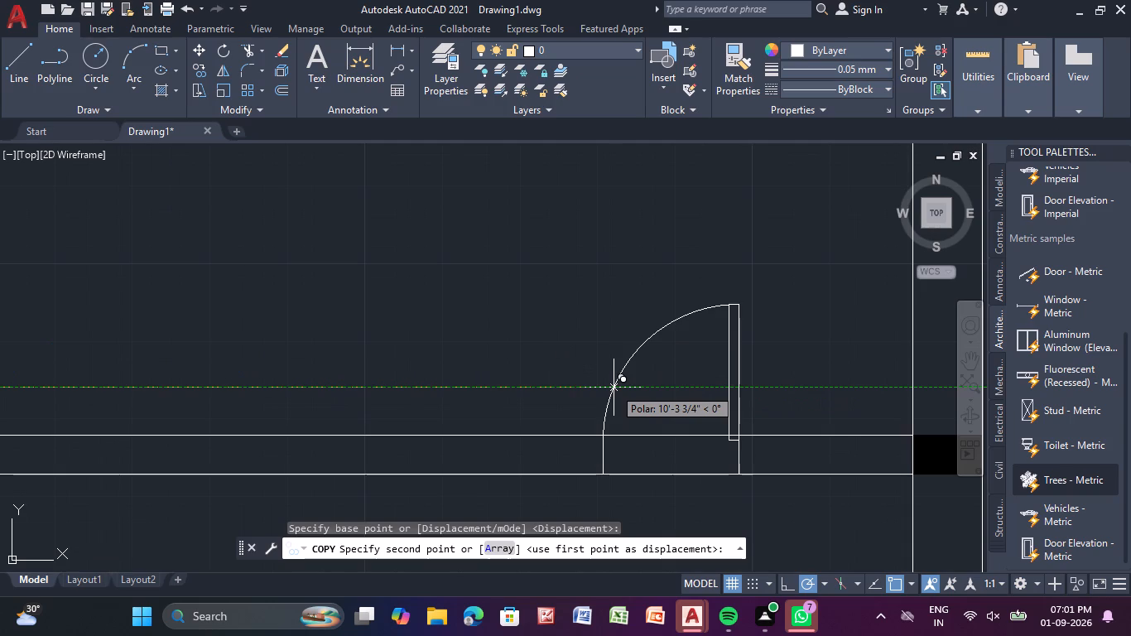
{"action": "left_click", "coordinate": [614, 388]}
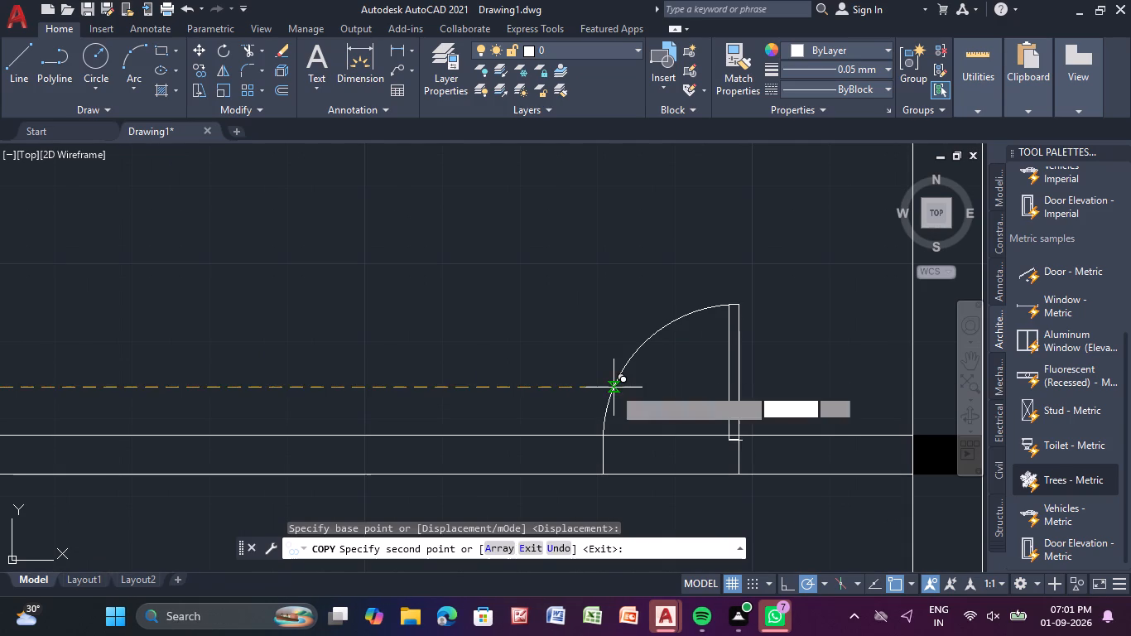
{"action": "middle_click_drag", "start_coordinate": [366, 393], "coordinate": [460, 291]}
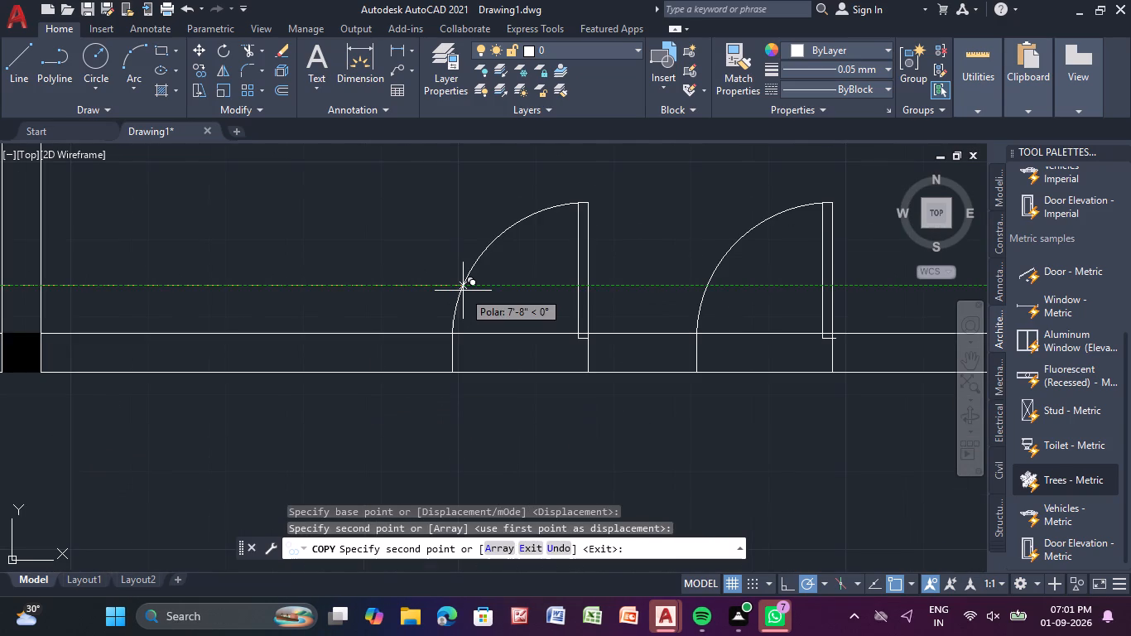
{"action": "key", "text": "Escape"}
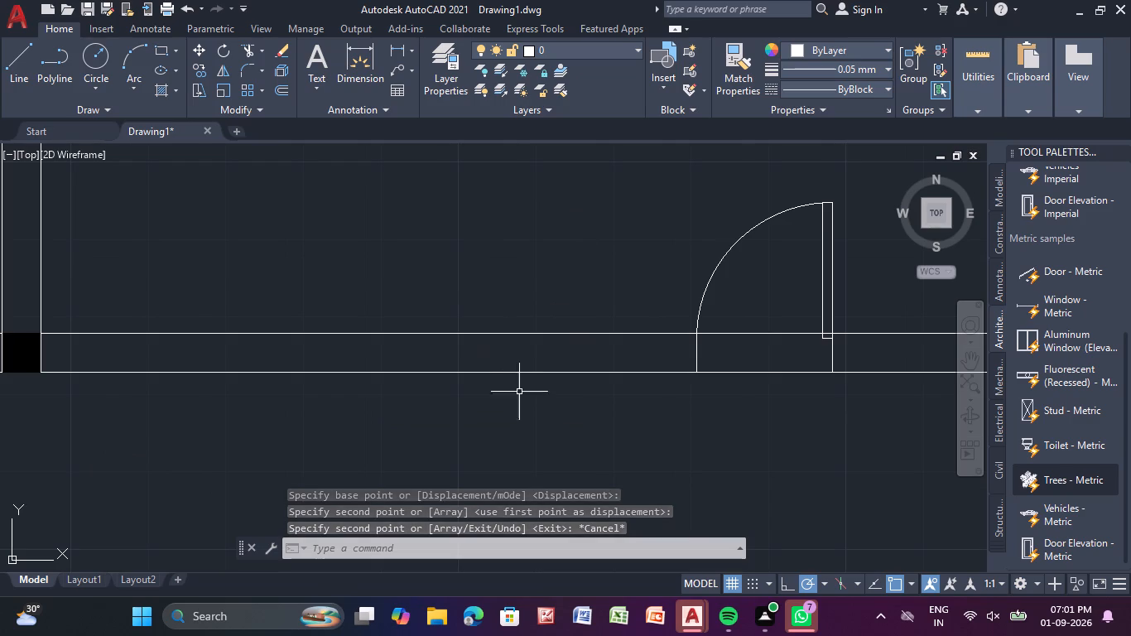
Copy the second plan's master bedroom door D2 into the third plan's small left room, below the upper horizontal partition.
{"action": "scroll", "coordinate": [546, 460], "scroll_direction": "down", "scroll_amount": 3}
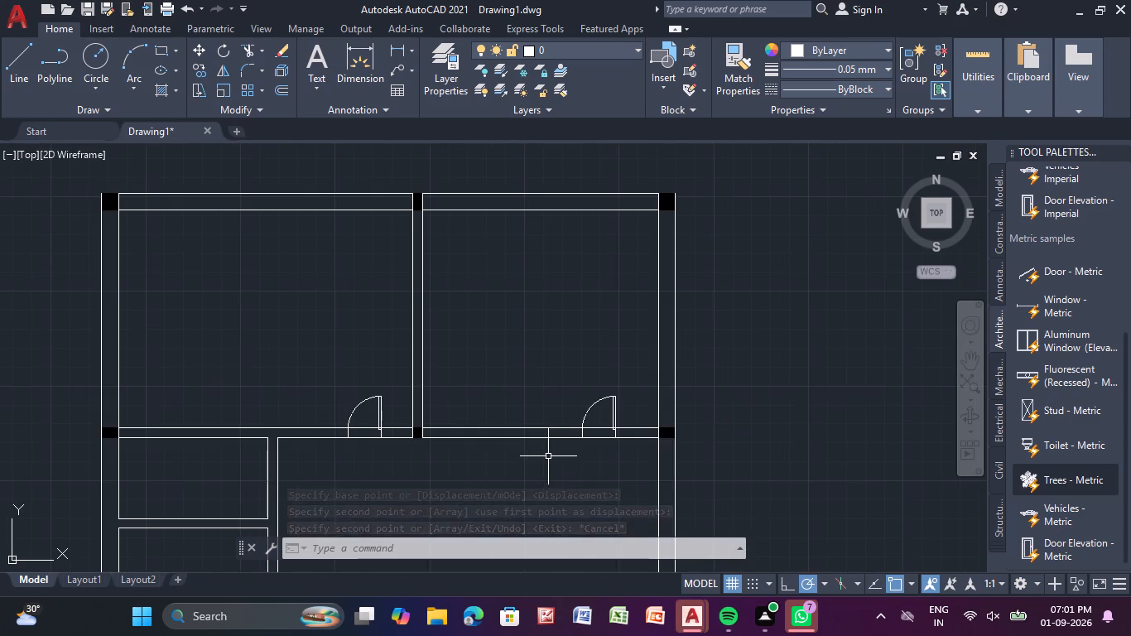
{"action": "middle_click_drag", "start_coordinate": [548, 456], "coordinate": [652, 291]}
{"action": "middle_click_drag", "start_coordinate": [522, 416], "coordinate": [540, 403]}
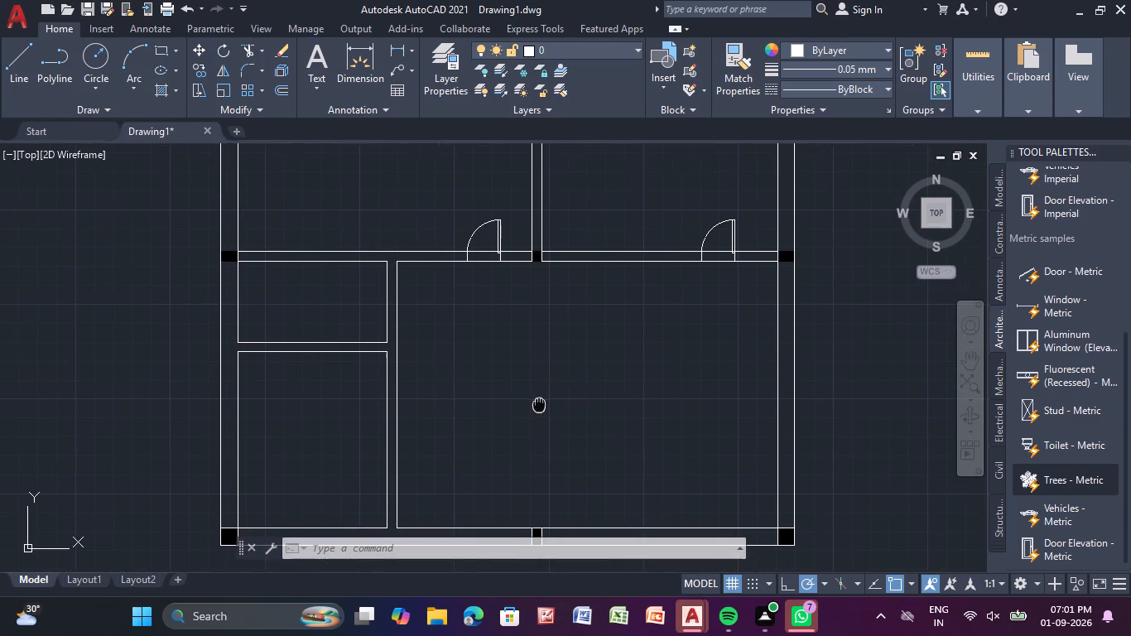
{"action": "middle_click_drag", "start_coordinate": [540, 403], "coordinate": [541, 403]}
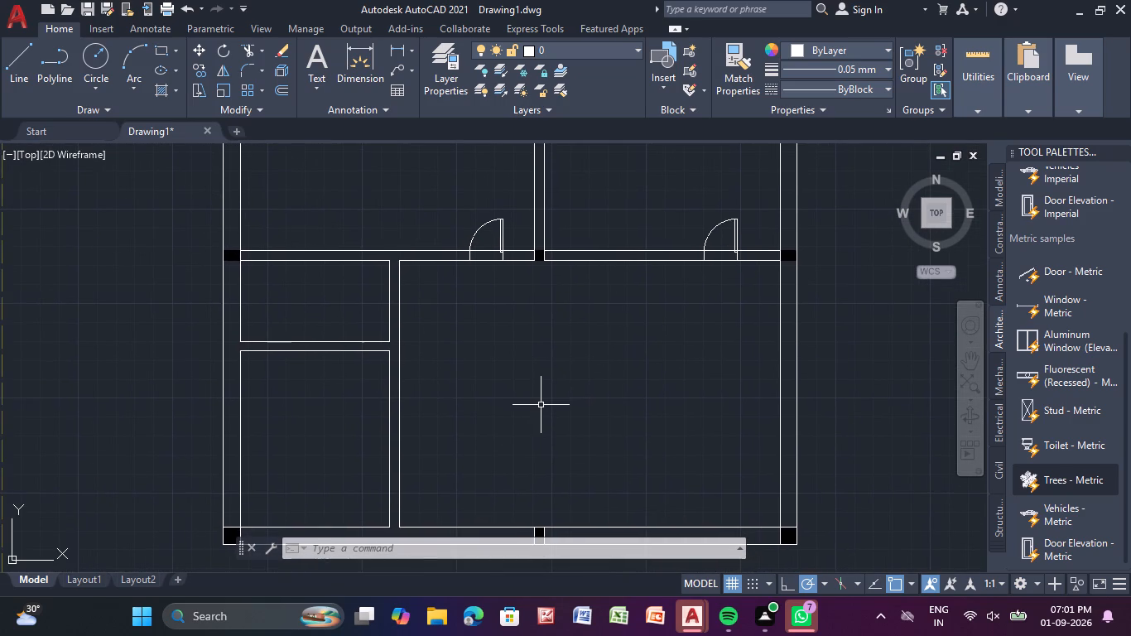
{"action": "scroll", "coordinate": [529, 400], "scroll_direction": "down", "scroll_amount": 2}
{"action": "middle_click_drag", "start_coordinate": [529, 400], "coordinate": [541, 400]}
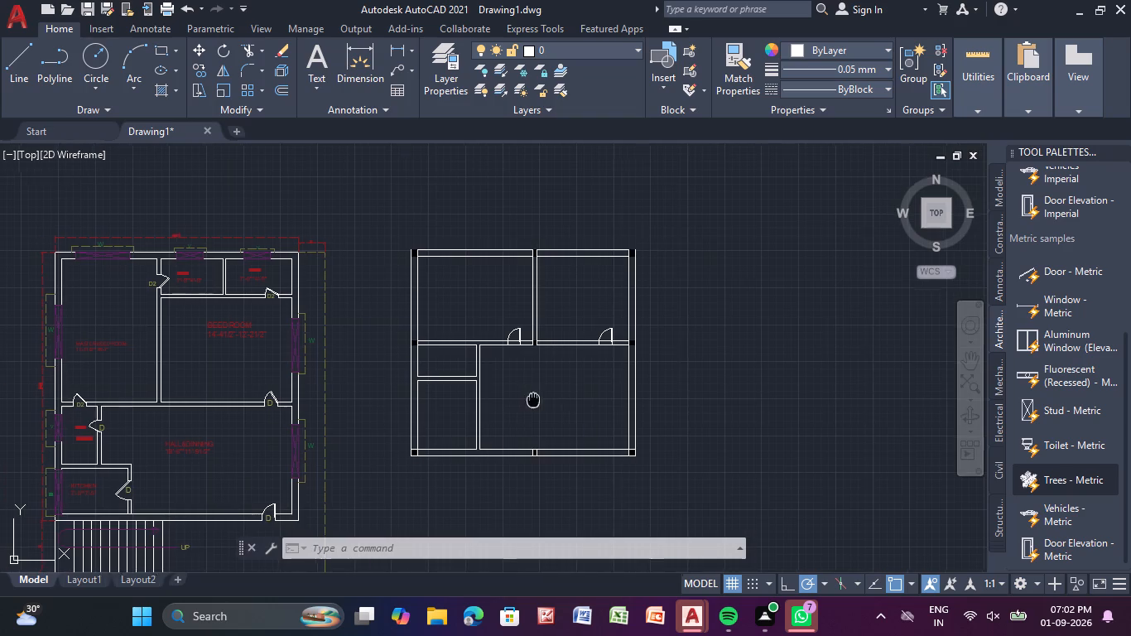
{"action": "middle_click_drag", "start_coordinate": [541, 400], "coordinate": [664, 401]}
{"action": "scroll", "coordinate": [254, 393], "scroll_direction": "up", "scroll_amount": 3}
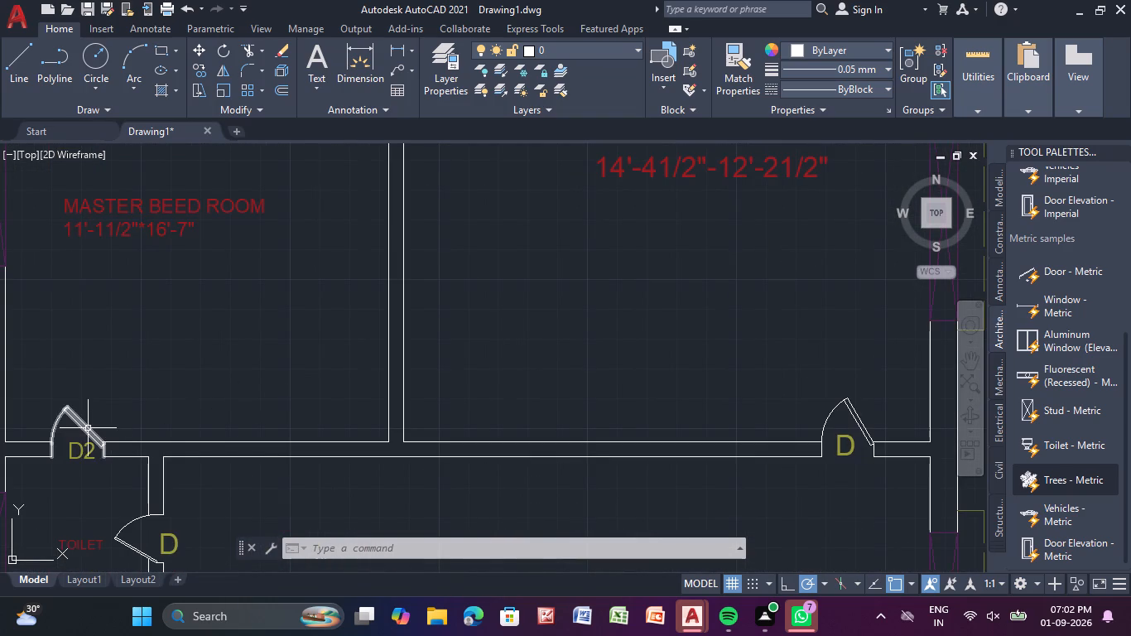
{"action": "left_click", "coordinate": [87, 428]}
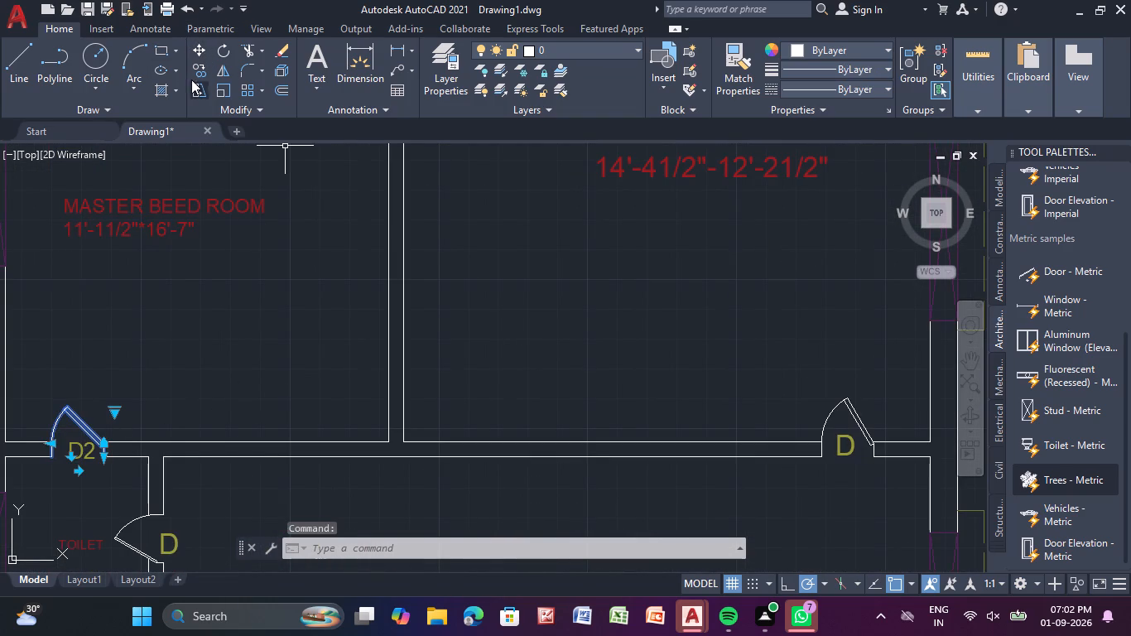
{"action": "left_click", "coordinate": [194, 73]}
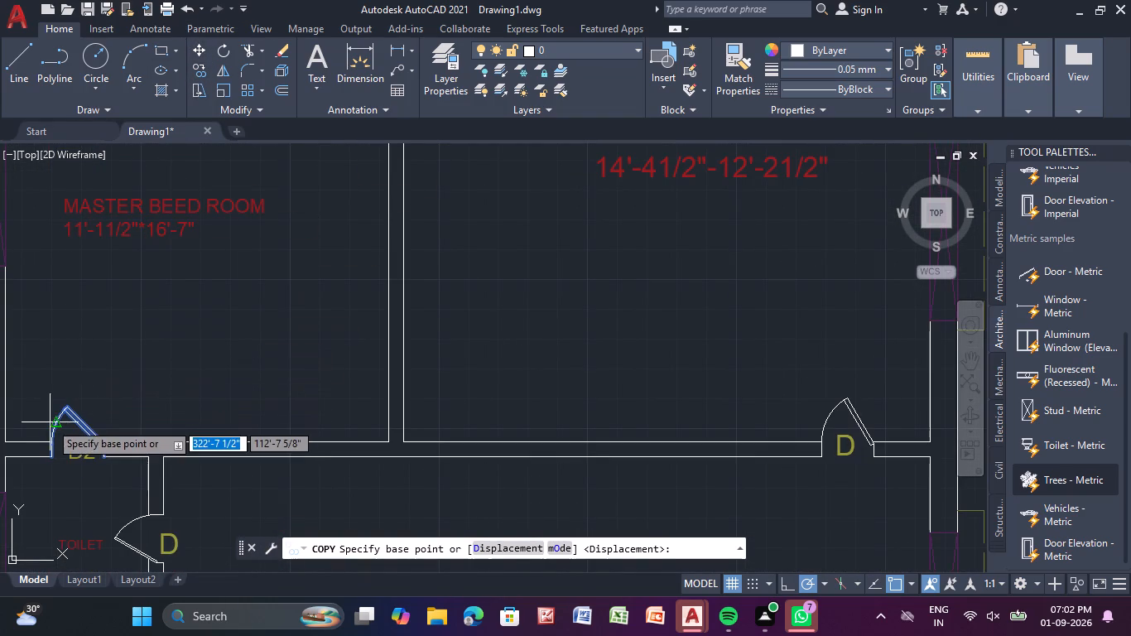
{"action": "left_click_drag", "start_coordinate": [50, 422], "coordinate": [70, 417]}
{"action": "scroll", "coordinate": [533, 400], "scroll_direction": "down", "scroll_amount": 2}
{"action": "middle_click_drag", "start_coordinate": [541, 393], "coordinate": [88, 377]}
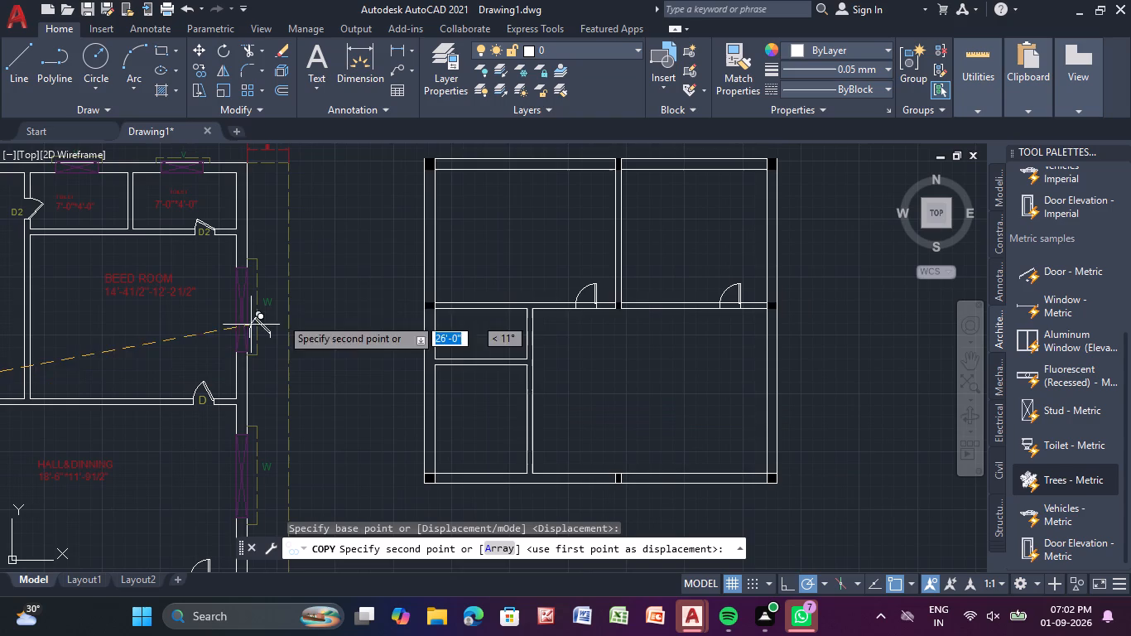
{"action": "scroll", "coordinate": [458, 300], "scroll_direction": "up", "scroll_amount": 2}
{"action": "middle_click_drag", "start_coordinate": [464, 283], "coordinate": [448, 321]}
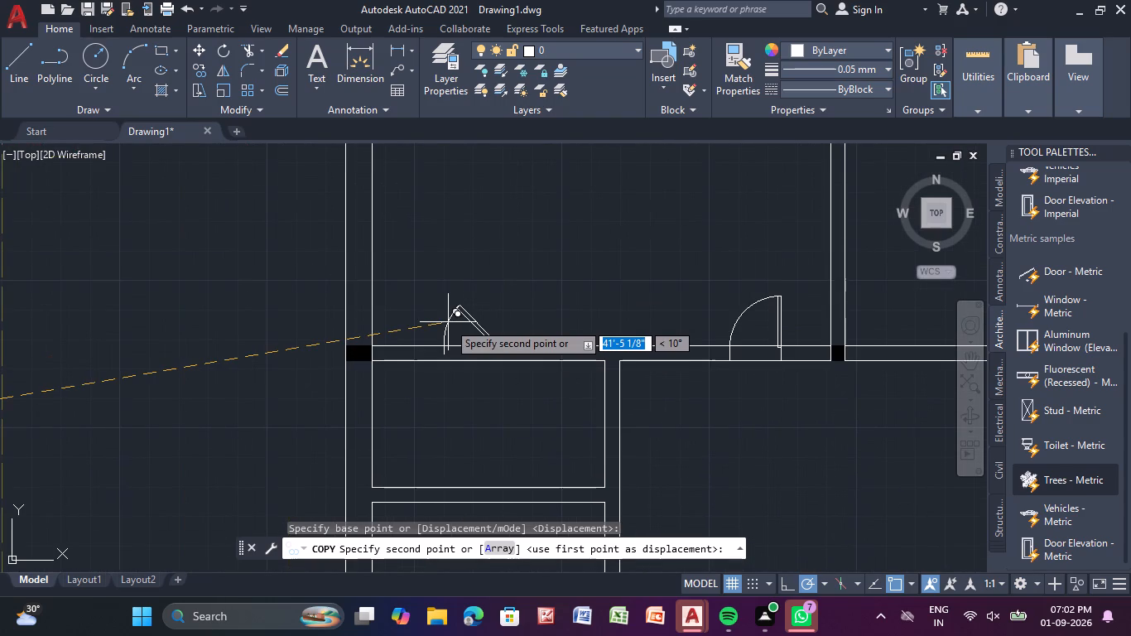
{"action": "left_click", "coordinate": [447, 388]}
{"action": "key", "text": "Escape"}
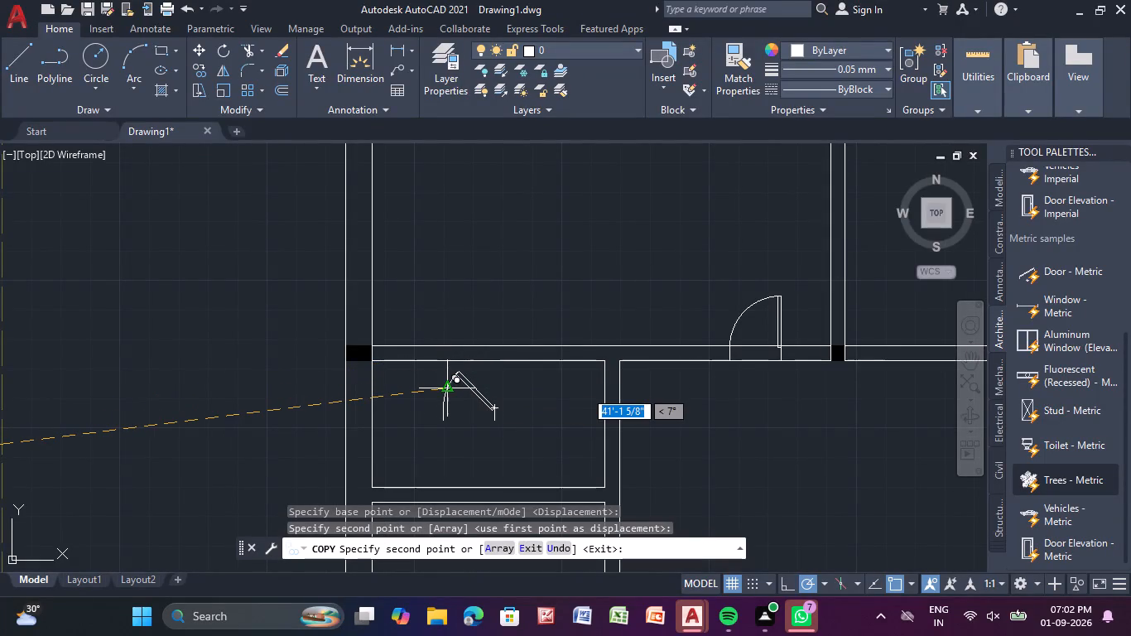
Open the copied D2 door to 90º and flip it vertically so that it swings downward into the small left room.
{"action": "left_click", "coordinate": [462, 376]}
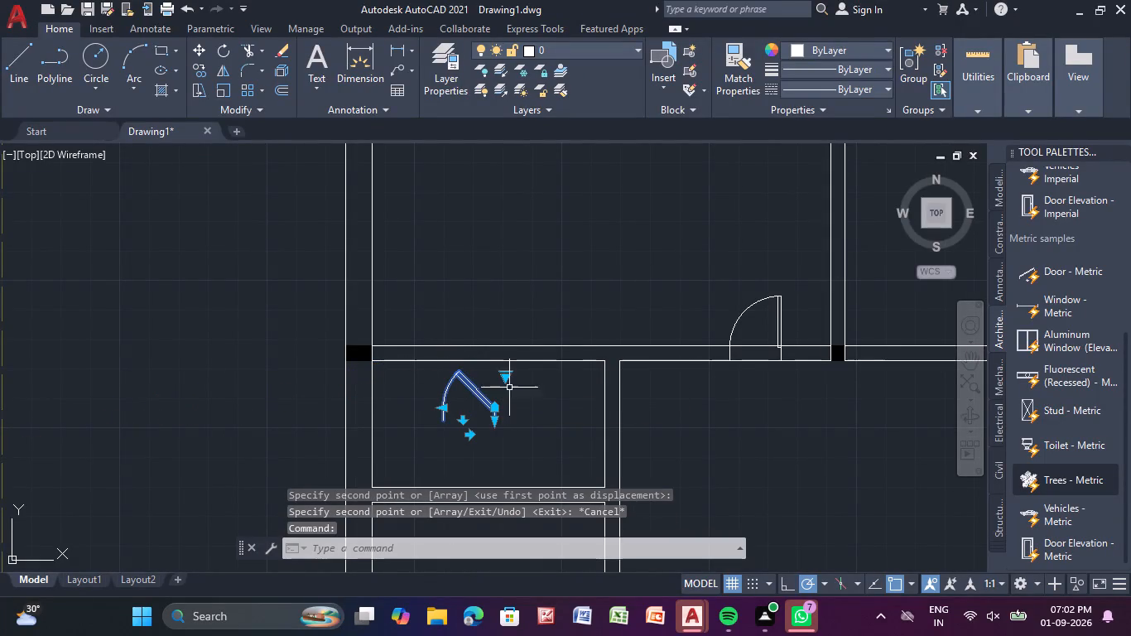
{"action": "left_click", "coordinate": [506, 377]}
{"action": "left_click", "coordinate": [566, 446]}
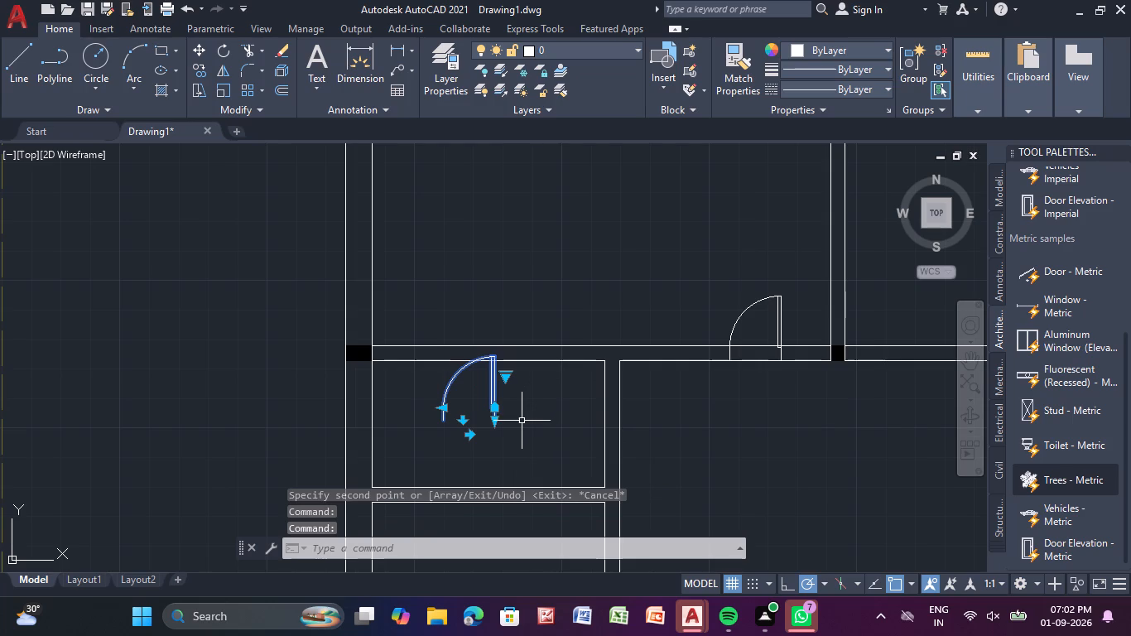
{"action": "left_click", "coordinate": [465, 422]}
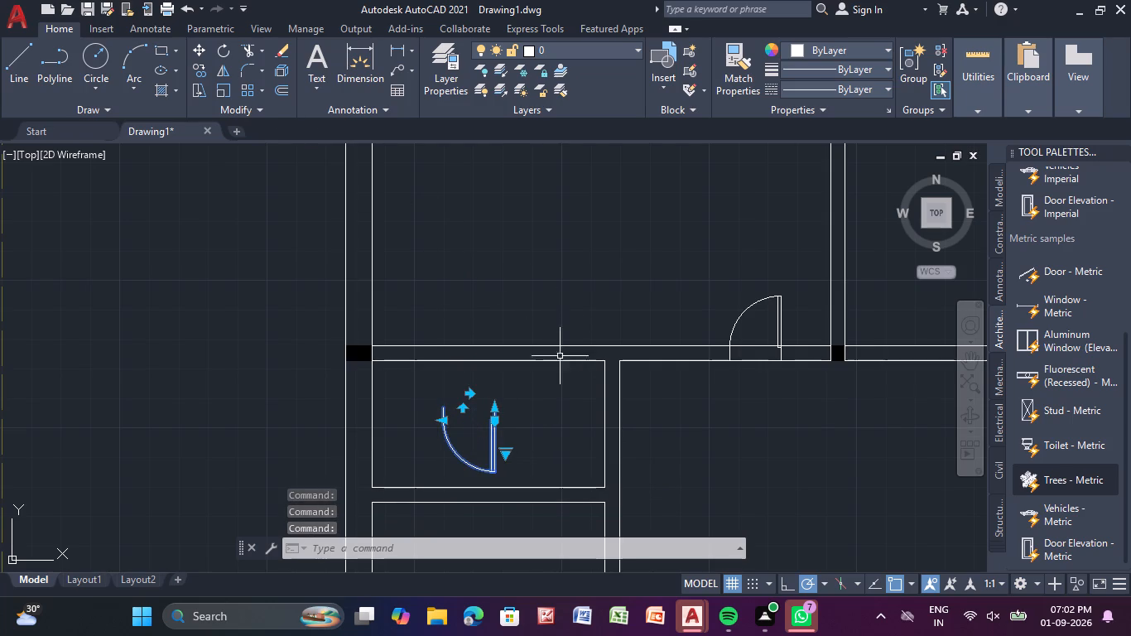
Set the opening angle of the copied D2 door in the small left room to Open 45º.
{"action": "left_click", "coordinate": [505, 450]}
{"action": "left_click", "coordinate": [552, 471]}
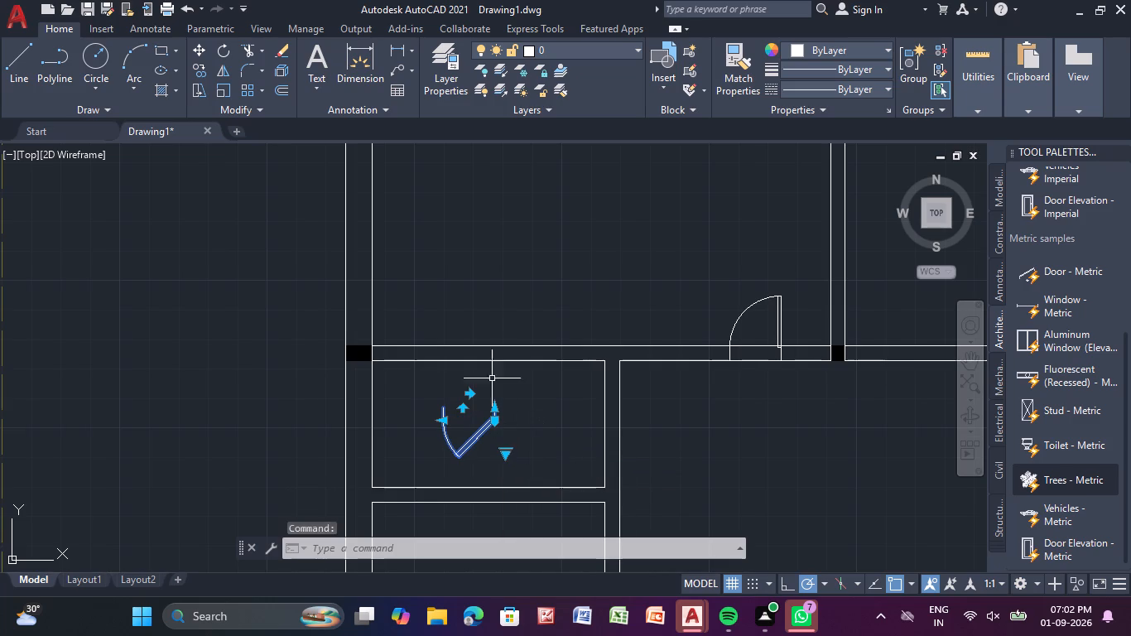
Copy the 45º door from its hinge point up onto the horizontal partition above the small left room.
{"action": "left_click", "coordinate": [192, 68]}
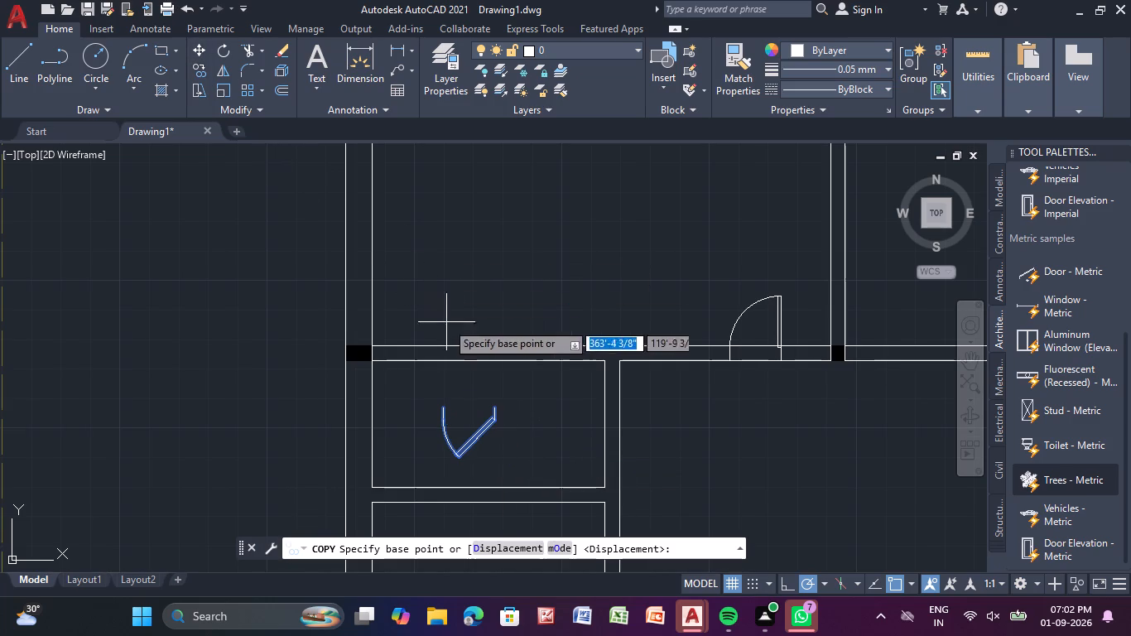
{"action": "left_click", "coordinate": [495, 421]}
{"action": "scroll", "coordinate": [519, 361], "scroll_direction": "up", "scroll_amount": 2}
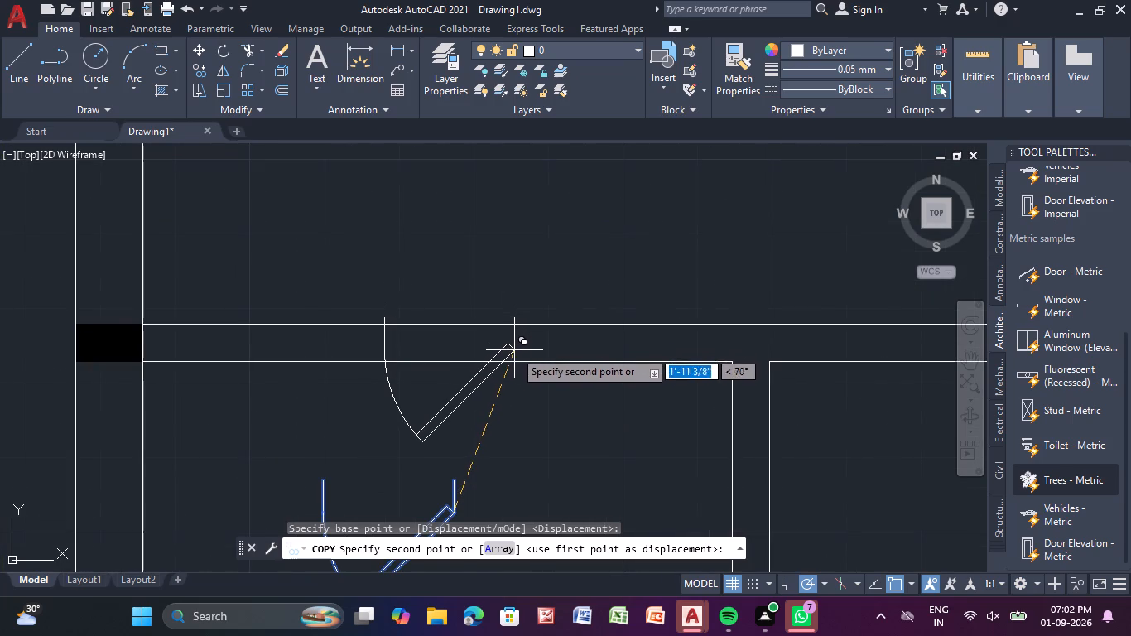
{"action": "left_click", "coordinate": [513, 356]}
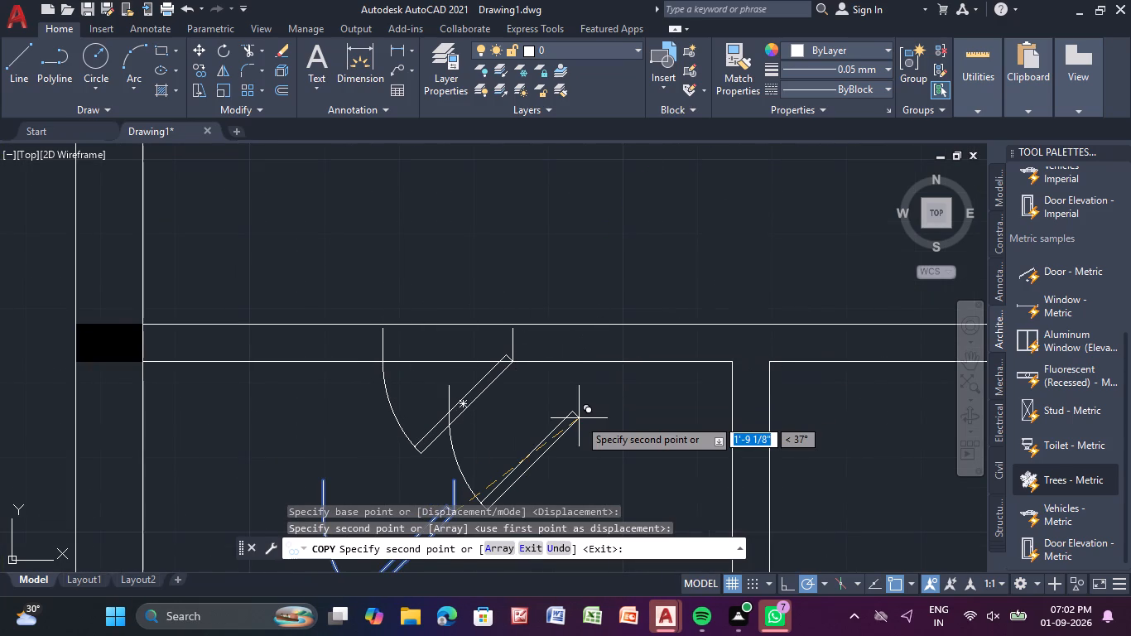
{"action": "key", "text": "Escape"}
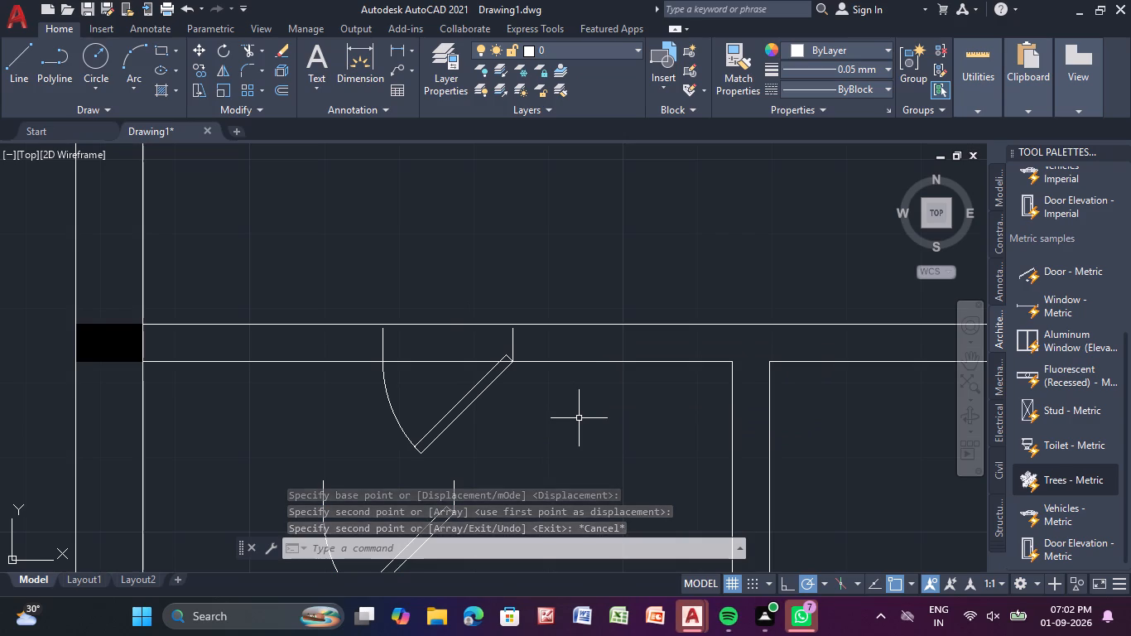
Set the third plan's upper left room door, beside the middle column, to Open 60º.
{"action": "scroll", "coordinate": [579, 418], "scroll_direction": "down", "scroll_amount": 2}
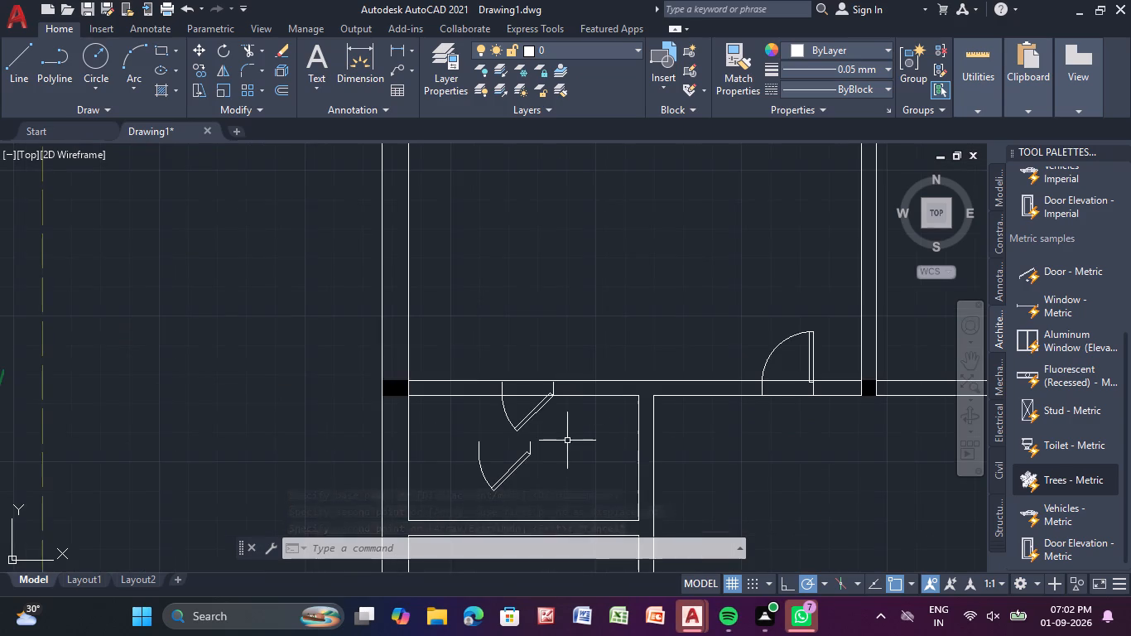
{"action": "middle_click_drag", "start_coordinate": [567, 441], "coordinate": [554, 311]}
{"action": "scroll", "coordinate": [547, 335], "scroll_direction": "down", "scroll_amount": 1}
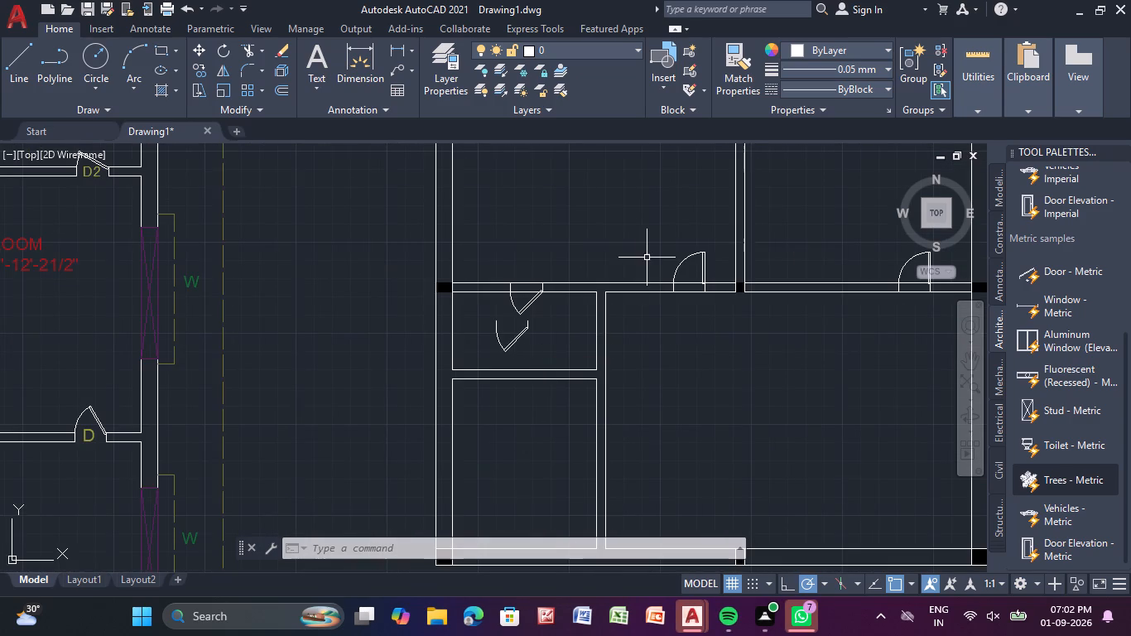
{"action": "middle_click_drag", "start_coordinate": [647, 252], "coordinate": [556, 402]}
{"action": "scroll", "coordinate": [618, 416], "scroll_direction": "up", "scroll_amount": 2}
{"action": "left_click", "coordinate": [602, 408]}
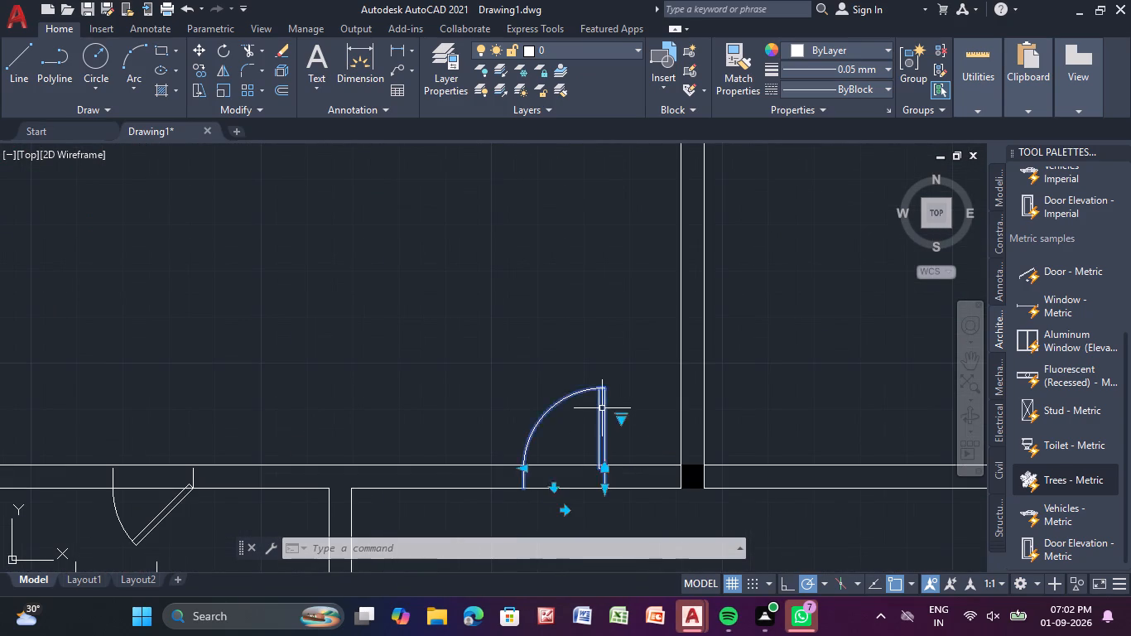
{"action": "left_click", "coordinate": [621, 421]}
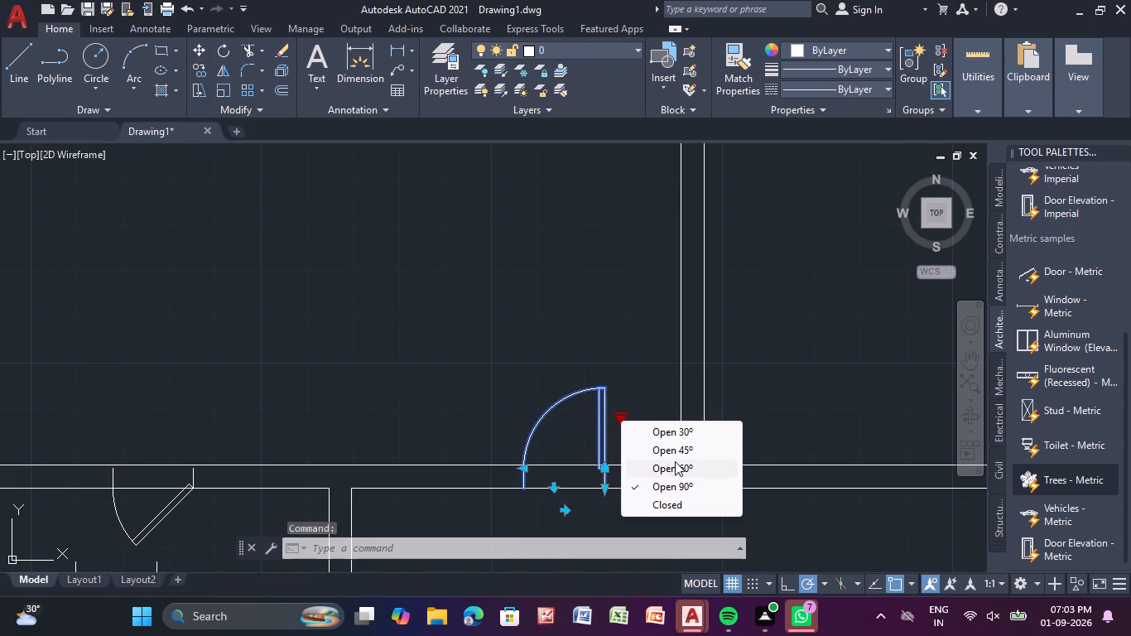
{"action": "left_click", "coordinate": [676, 463]}
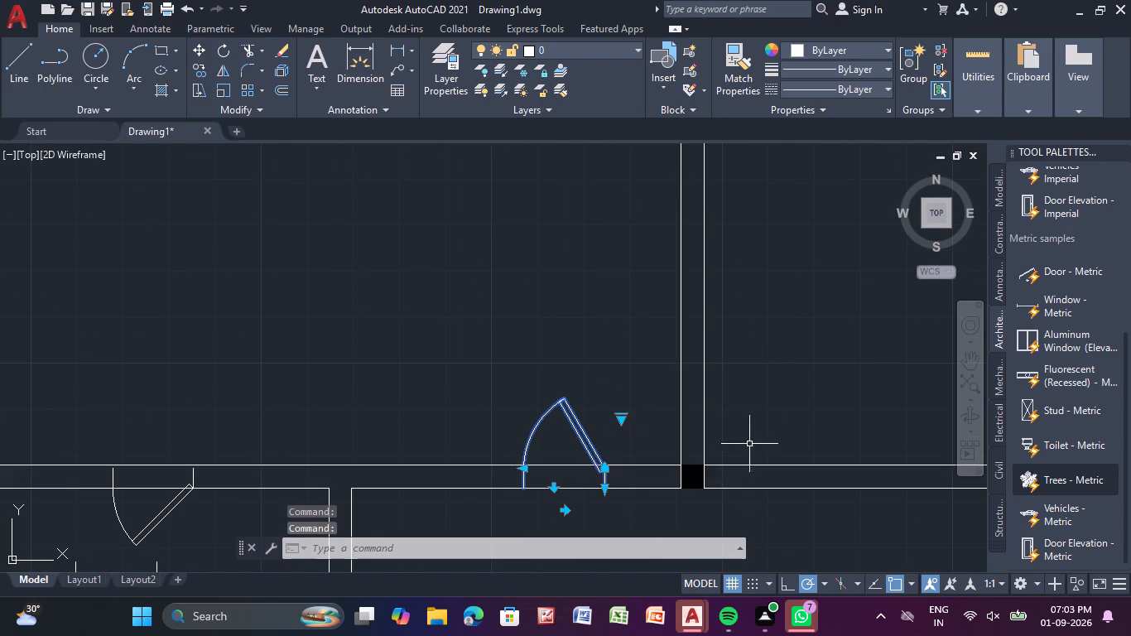
Set the upper right room's door, near the right outer wall of the third plan, to Open 60º as well.
{"action": "scroll", "coordinate": [759, 423], "scroll_direction": "down", "scroll_amount": 1}
{"action": "middle_click_drag", "start_coordinate": [766, 409], "coordinate": [365, 388]}
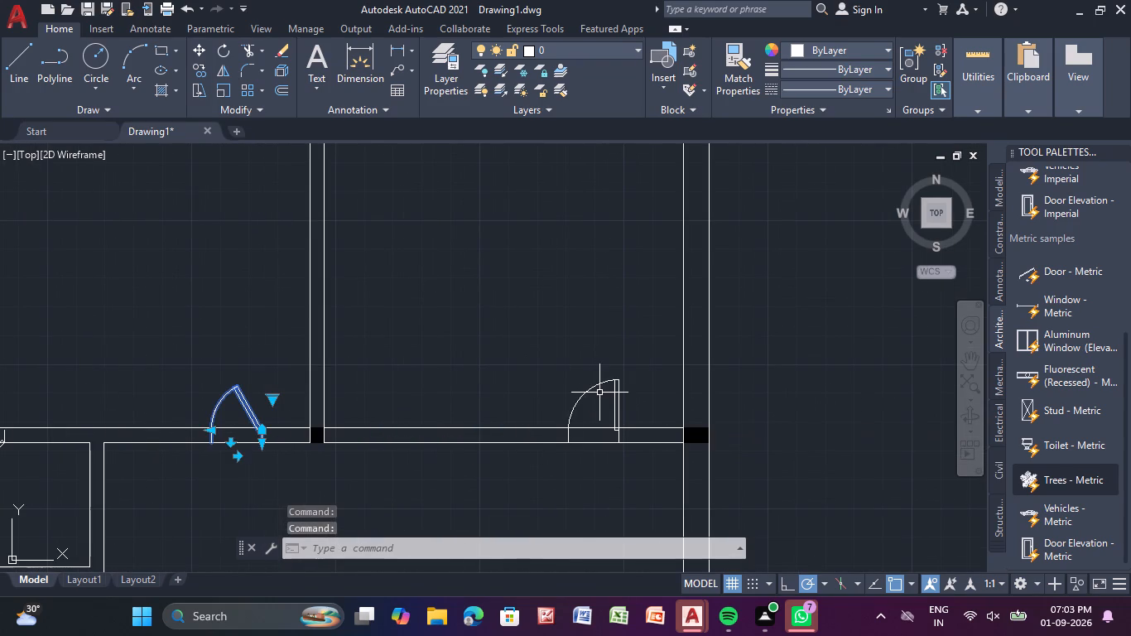
{"action": "left_click", "coordinate": [601, 383]}
{"action": "left_click", "coordinate": [629, 400]}
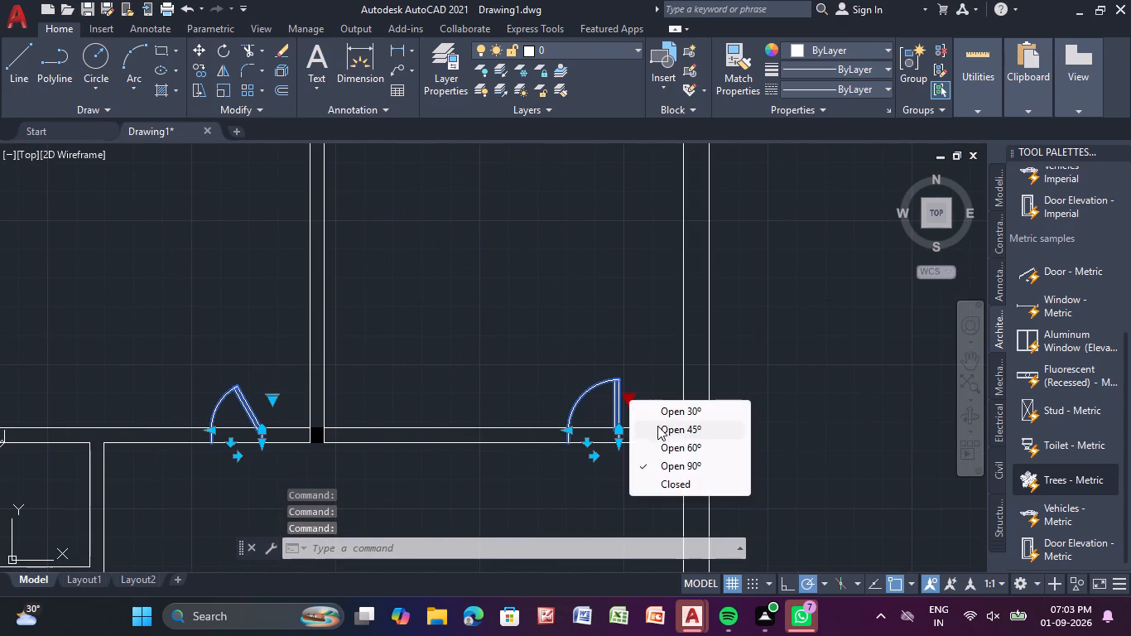
{"action": "left_click", "coordinate": [686, 461]}
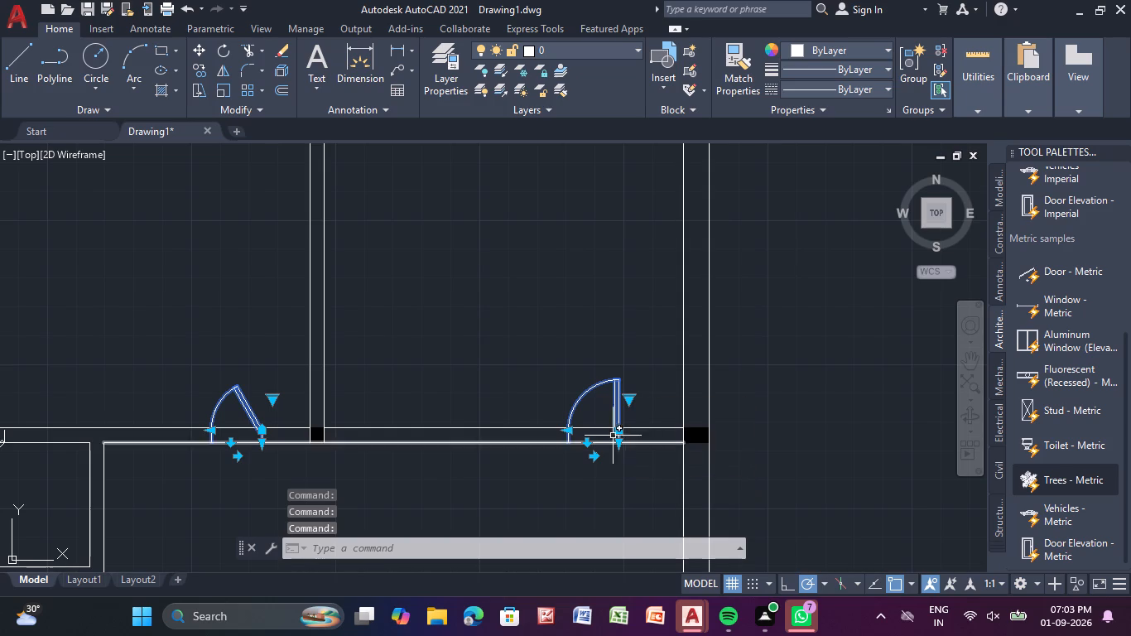
{"action": "left_click", "coordinate": [632, 399]}
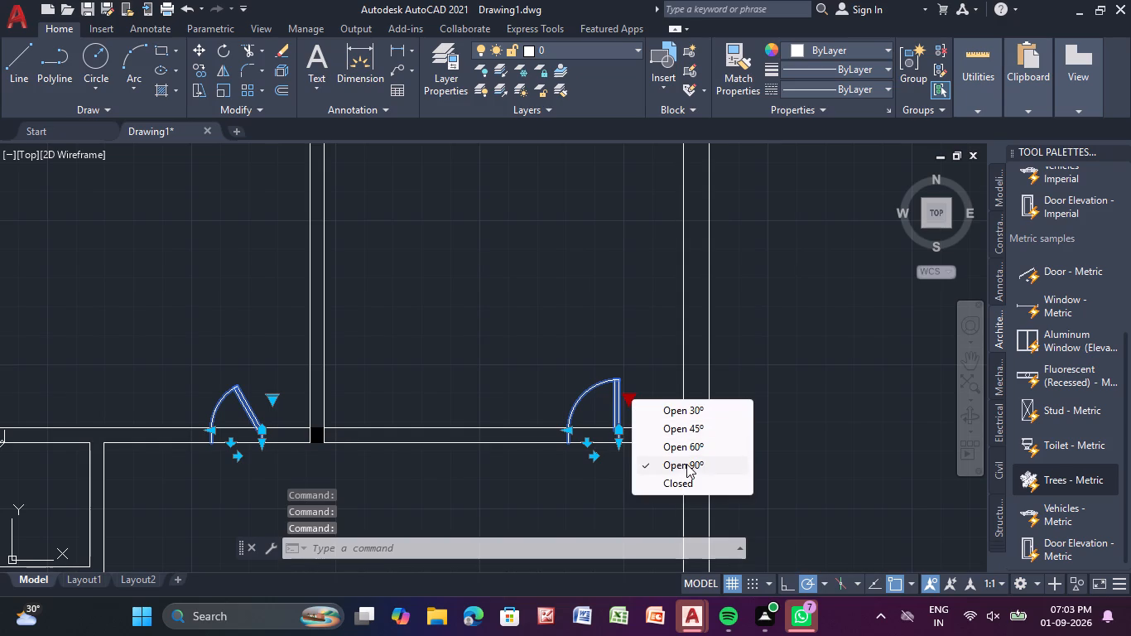
{"action": "left_click", "coordinate": [686, 464]}
{"action": "left_click", "coordinate": [627, 402]}
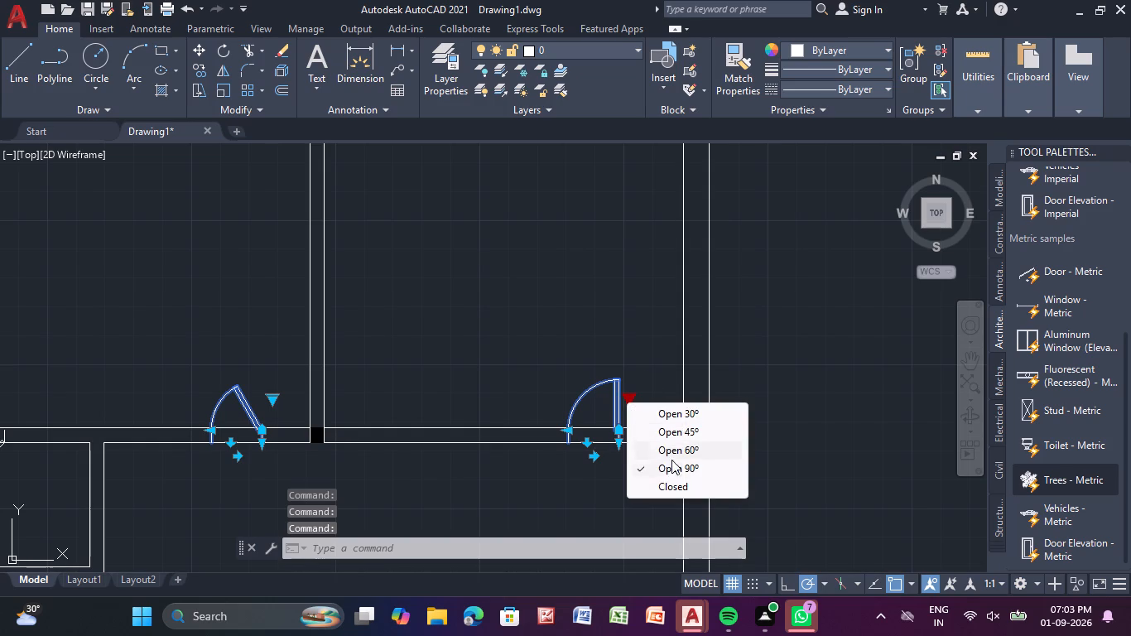
{"action": "left_click", "coordinate": [672, 450]}
{"action": "scroll", "coordinate": [608, 492], "scroll_direction": "down", "scroll_amount": 2}
{"action": "middle_click_drag", "start_coordinate": [605, 494], "coordinate": [645, 292]}
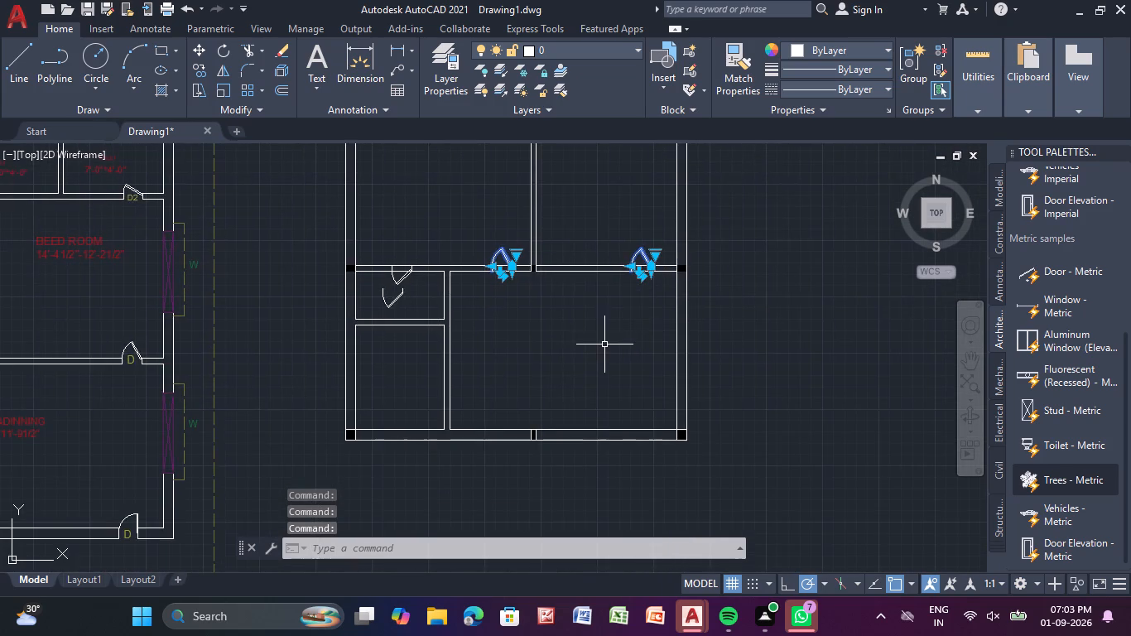
{"action": "middle_click_drag", "start_coordinate": [604, 347], "coordinate": [646, 346]}
{"action": "key", "text": "Escape"}
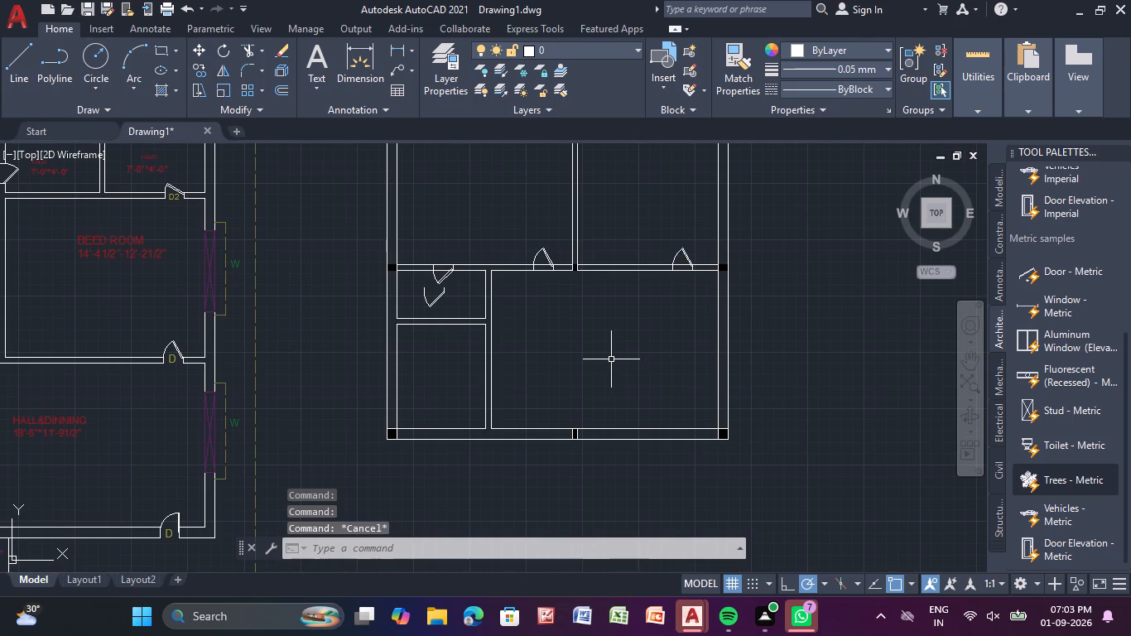
Copy the second plan's kitchen door D onto the vertical partition of the third plan's lower left room, swinging into that room.
{"action": "middle_click_drag", "start_coordinate": [590, 369], "coordinate": [714, 460]}
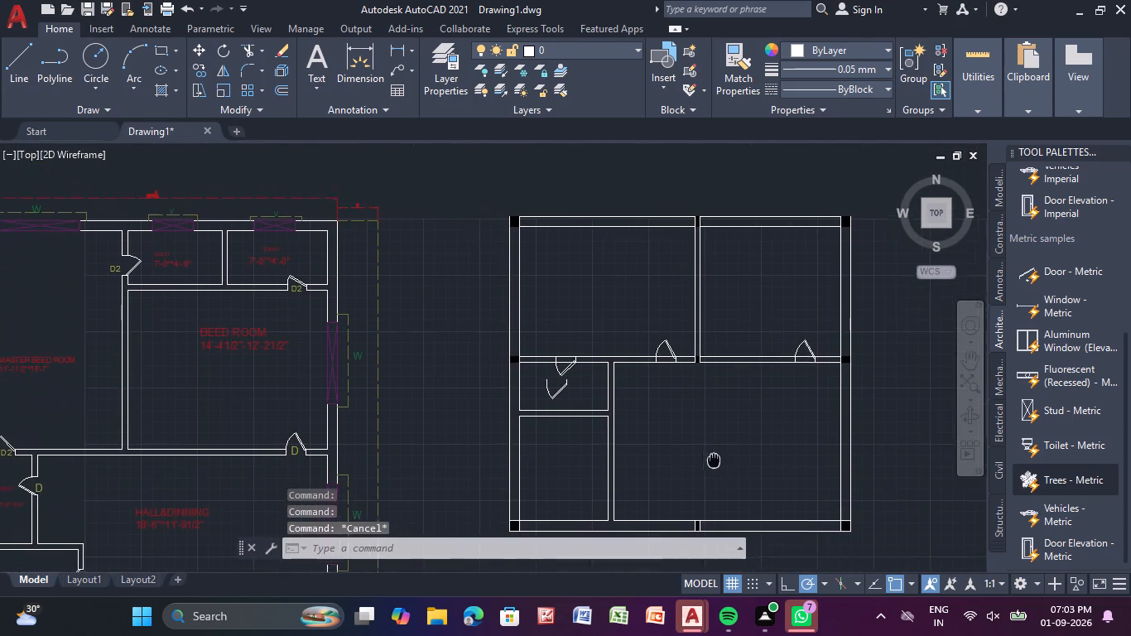
{"action": "middle_click_drag", "start_coordinate": [714, 460], "coordinate": [714, 461]}
{"action": "middle_click_drag", "start_coordinate": [659, 470], "coordinate": [716, 372]}
{"action": "middle_click_drag", "start_coordinate": [248, 422], "coordinate": [262, 391]}
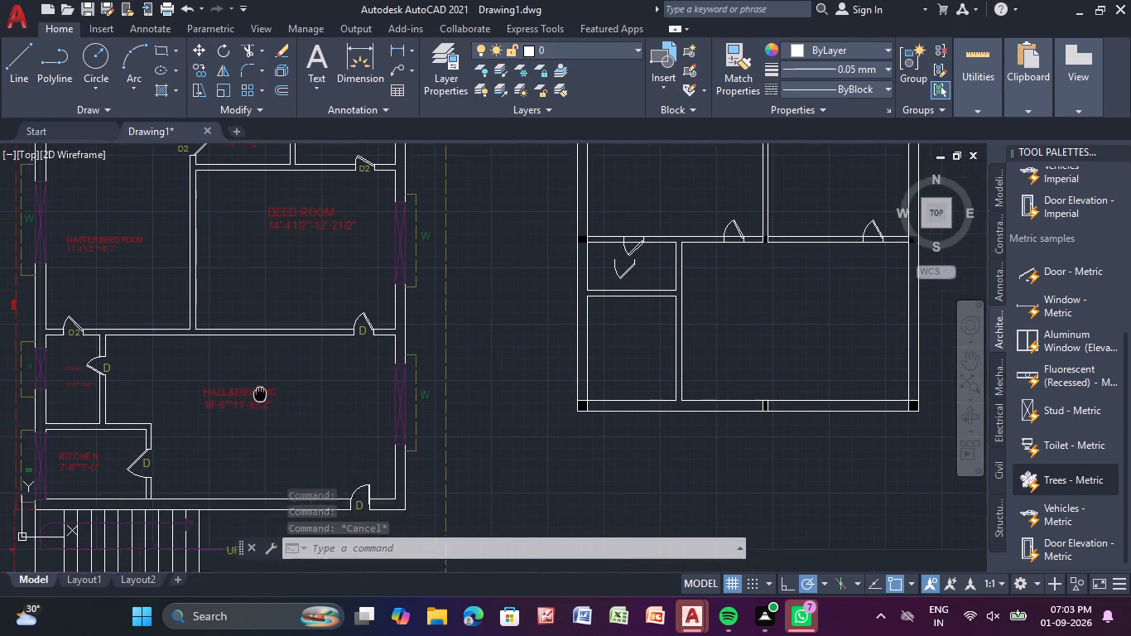
{"action": "middle_click_drag", "start_coordinate": [262, 391], "coordinate": [270, 380]}
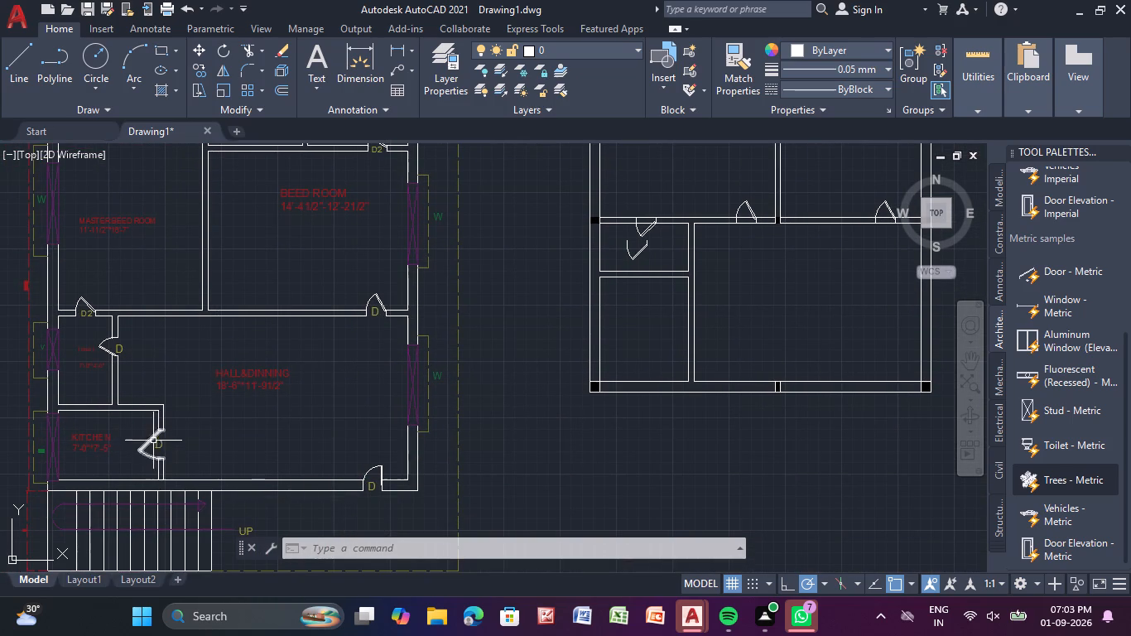
{"action": "left_click", "coordinate": [156, 437]}
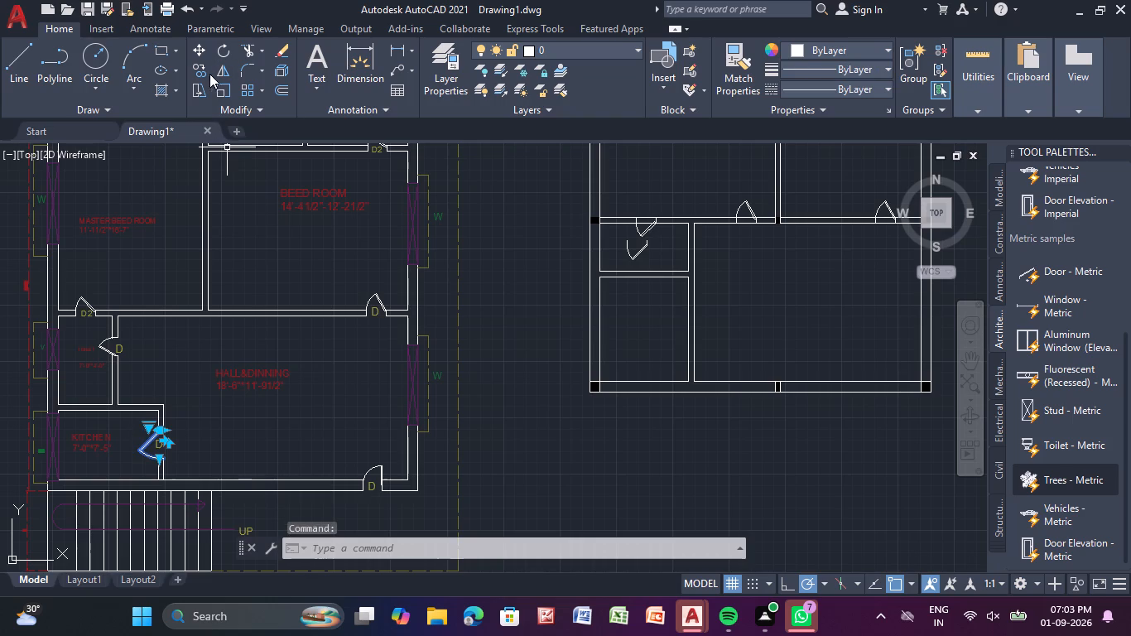
{"action": "left_click", "coordinate": [201, 70]}
{"action": "left_click", "coordinate": [153, 441]}
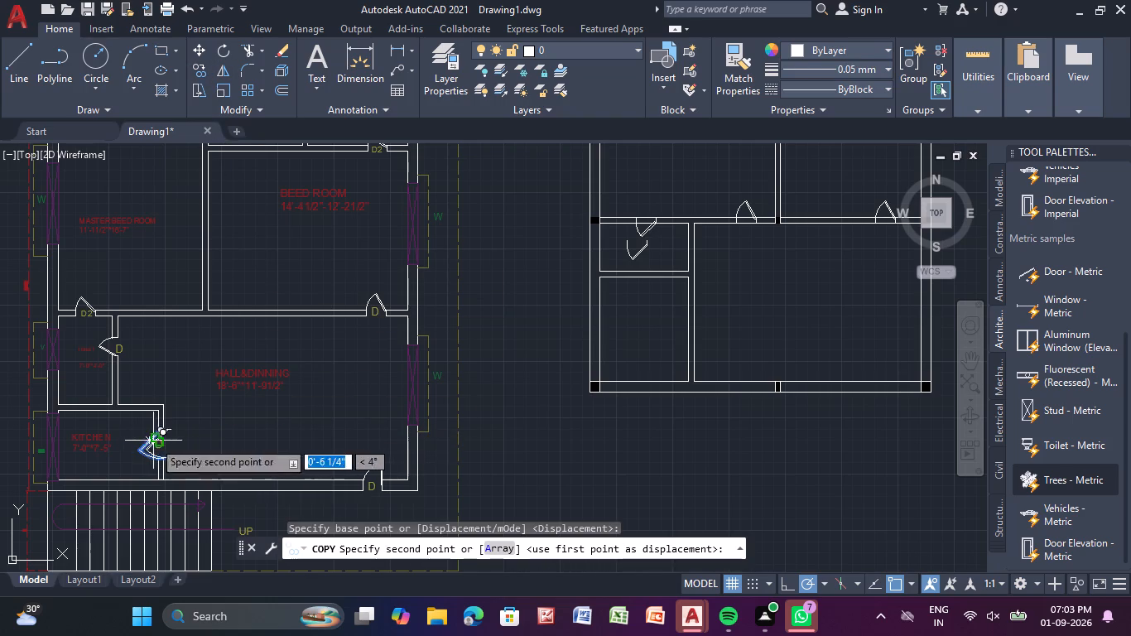
{"action": "scroll", "coordinate": [690, 307], "scroll_direction": "up", "scroll_amount": 2}
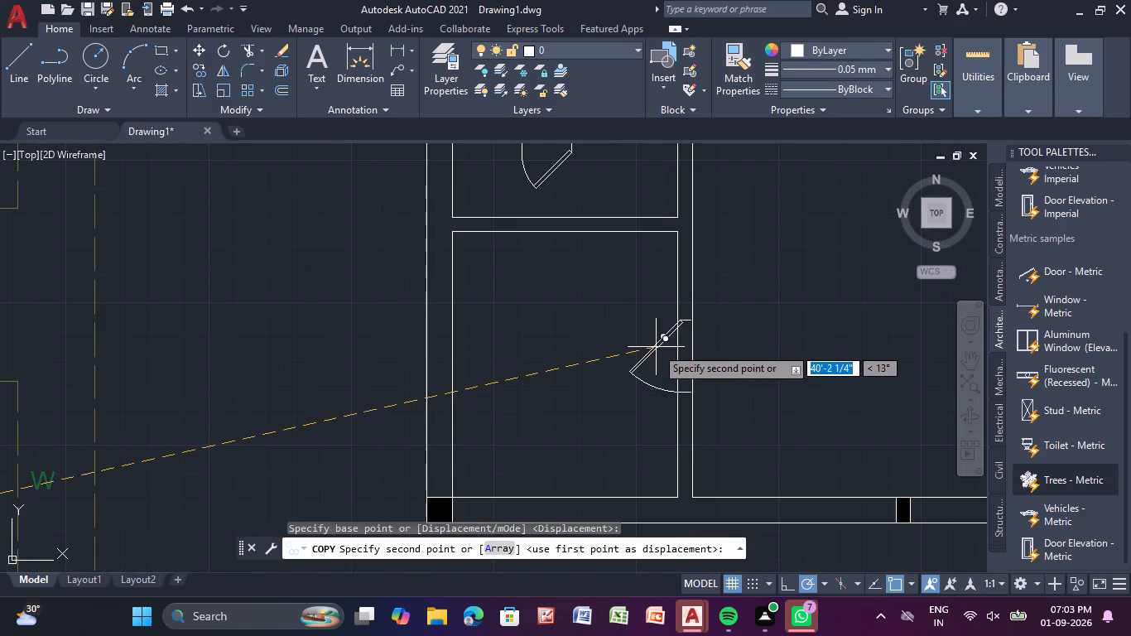
{"action": "scroll", "coordinate": [656, 347], "scroll_direction": "up", "scroll_amount": 2}
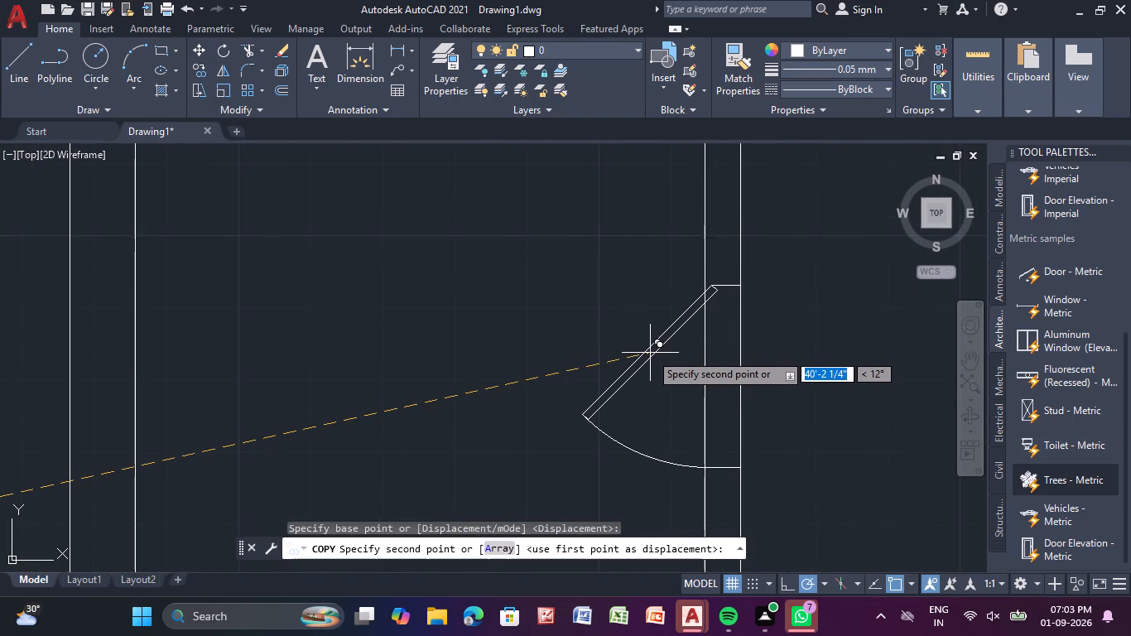
{"action": "middle_click_drag", "start_coordinate": [650, 353], "coordinate": [575, 453]}
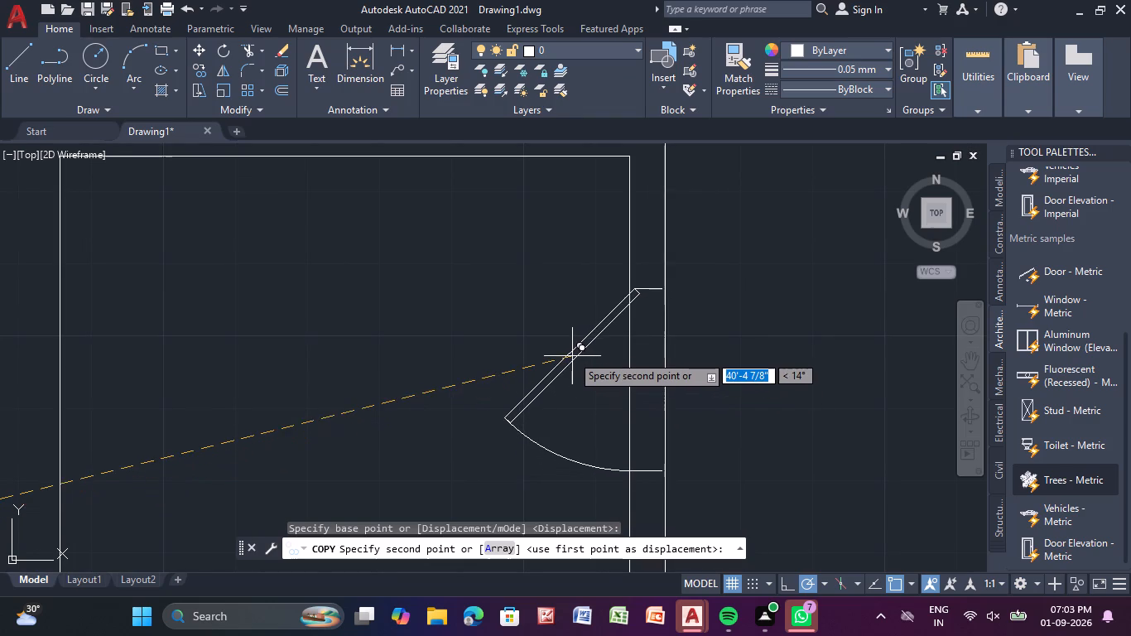
{"action": "left_click", "coordinate": [575, 359]}
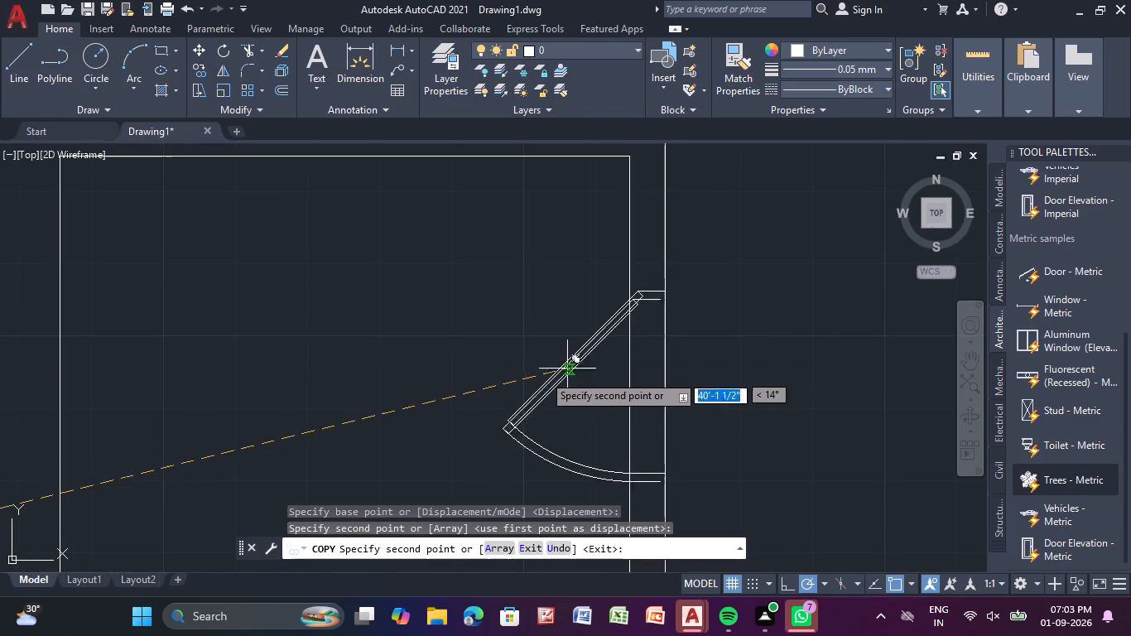
{"action": "key", "text": "Escape"}
{"action": "key", "text": "Escape"}
{"action": "key", "text": "Escape"}
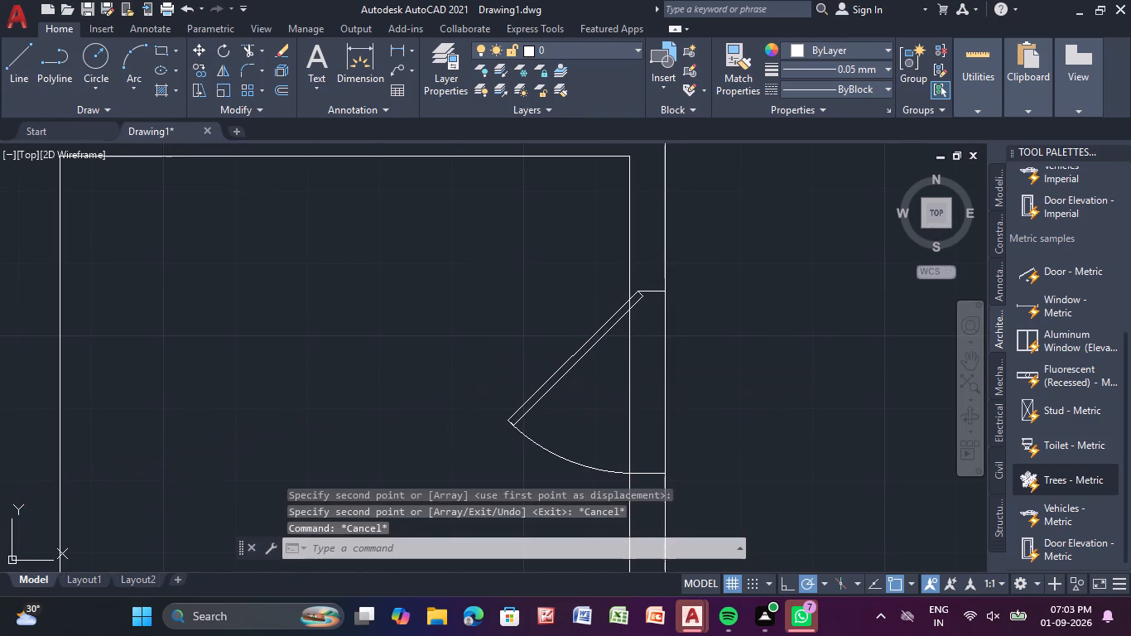
Copy the second plan's hall entrance door D onto the third plan's bottom outer wall, between the middle and right corner columns.
{"action": "scroll", "coordinate": [470, 383], "scroll_direction": "down", "scroll_amount": 2}
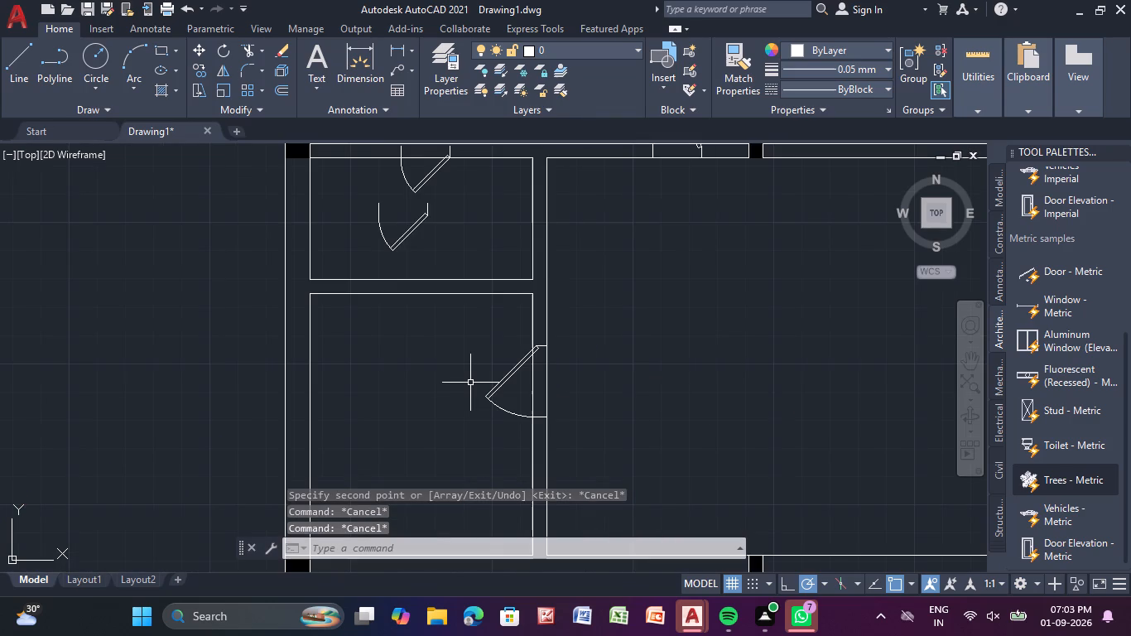
{"action": "scroll", "coordinate": [473, 370], "scroll_direction": "down", "scroll_amount": 2}
{"action": "middle_click_drag", "start_coordinate": [516, 377], "coordinate": [640, 361]}
{"action": "middle_click_drag", "start_coordinate": [365, 432], "coordinate": [397, 375]}
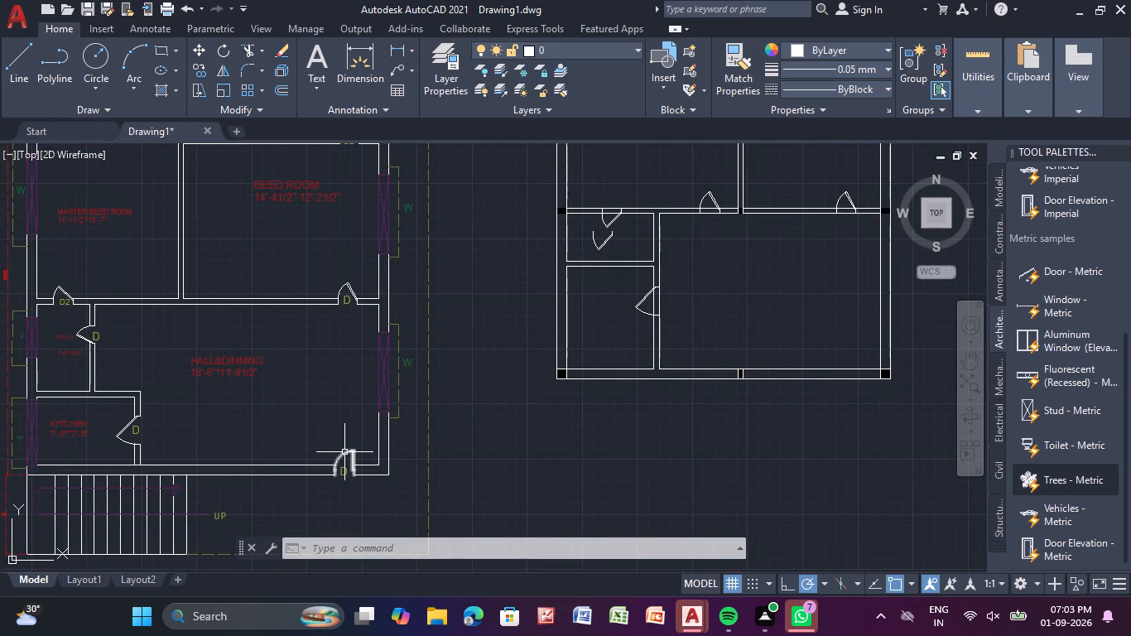
{"action": "left_click", "coordinate": [344, 452]}
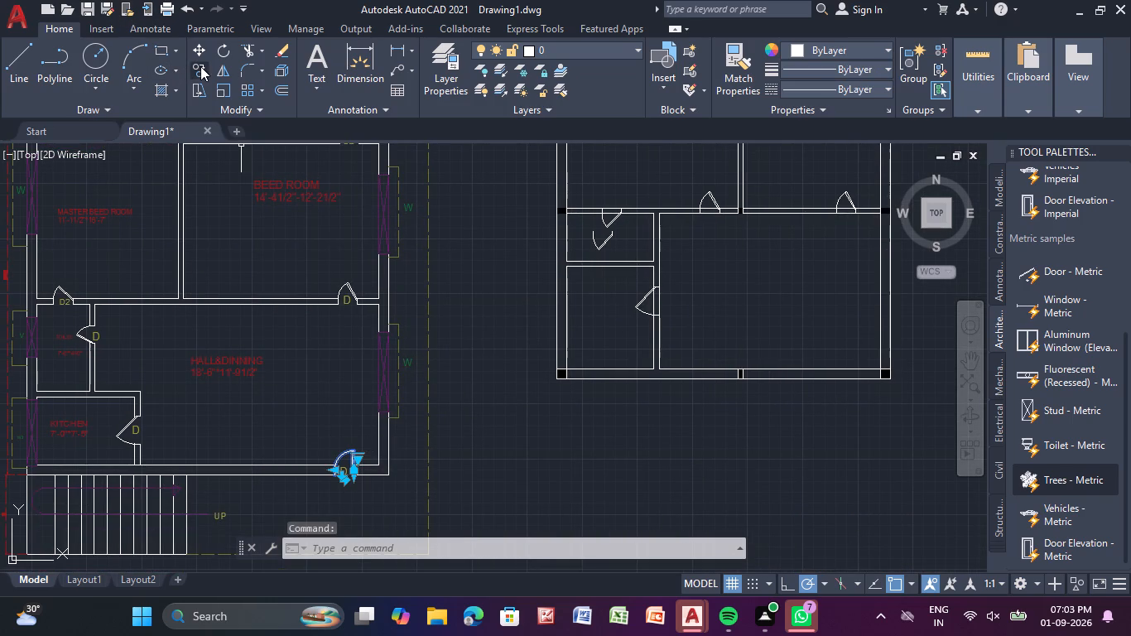
{"action": "left_click", "coordinate": [200, 66]}
{"action": "left_click_drag", "start_coordinate": [332, 455], "coordinate": [343, 451]}
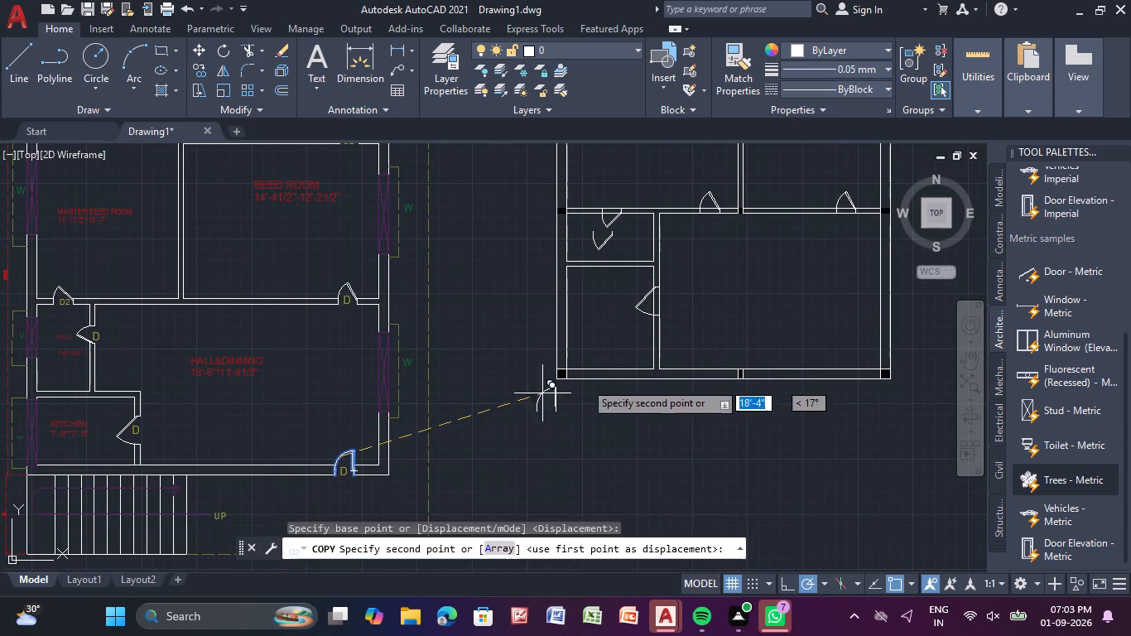
{"action": "middle_click_drag", "start_coordinate": [758, 330], "coordinate": [449, 368]}
{"action": "scroll", "coordinate": [464, 400], "scroll_direction": "up", "scroll_amount": 2}
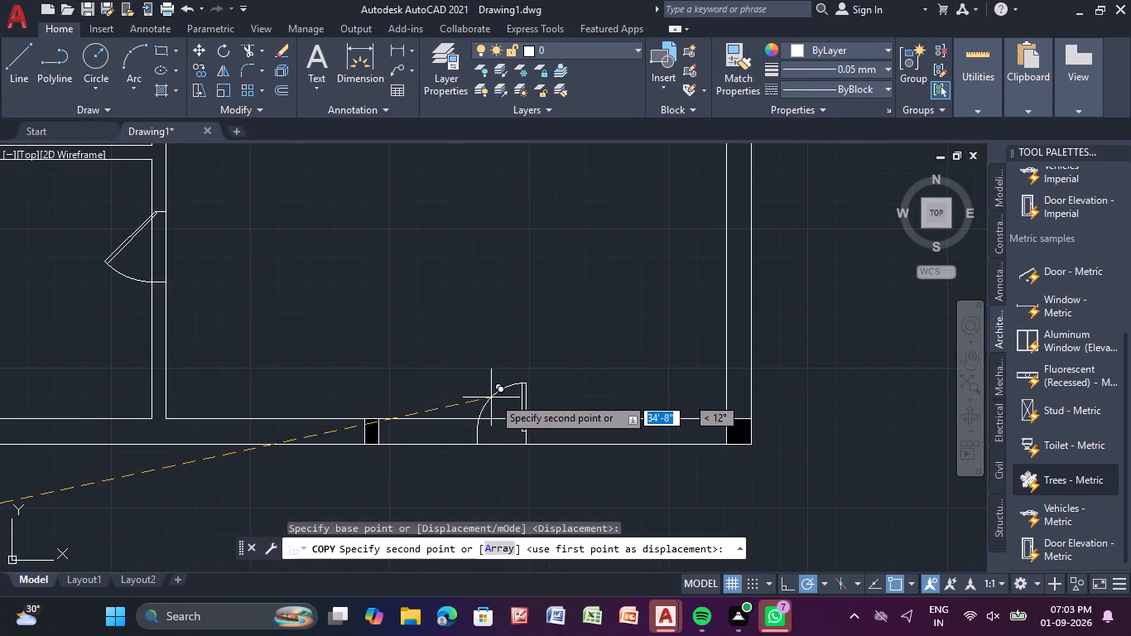
{"action": "scroll", "coordinate": [585, 395], "scroll_direction": "up", "scroll_amount": 1}
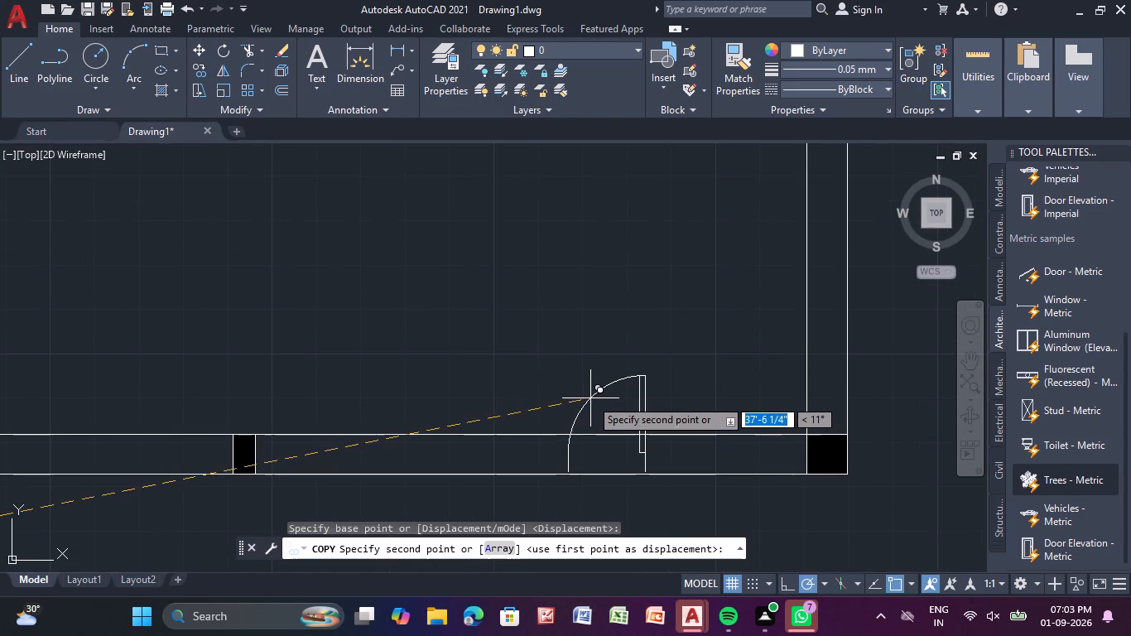
{"action": "left_click", "coordinate": [620, 401]}
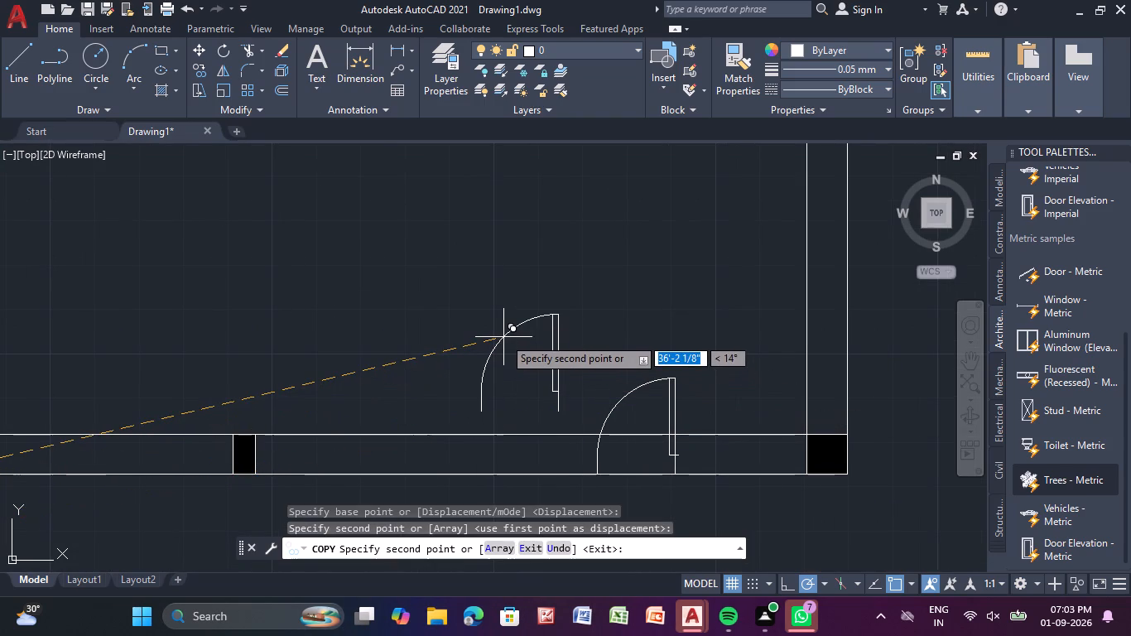
{"action": "key", "text": "Escape"}
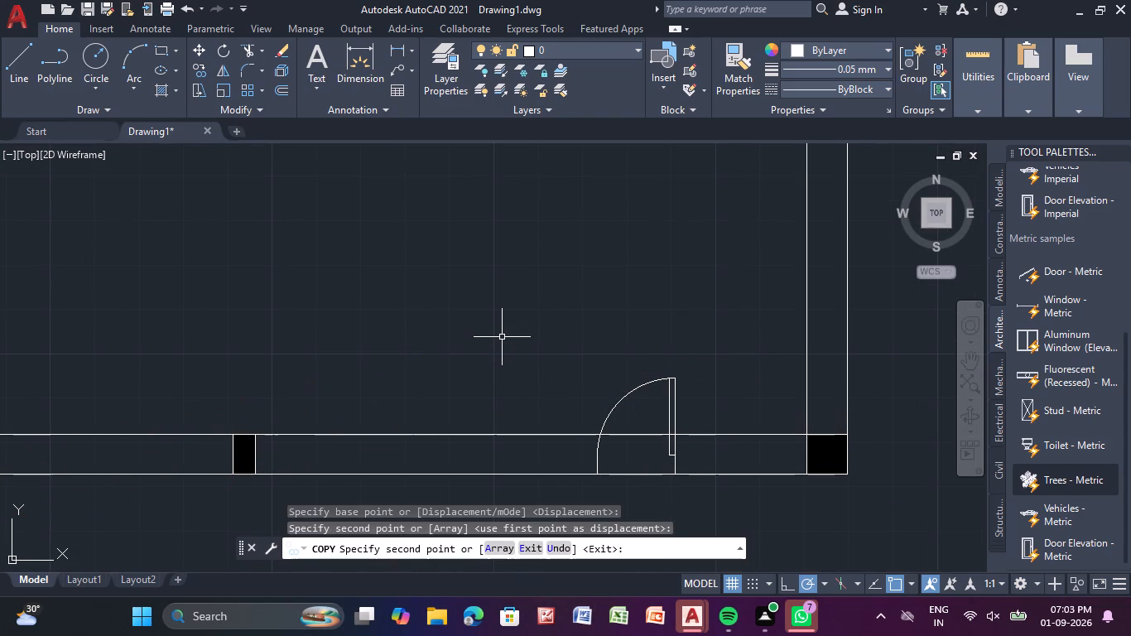
Set the loose door inside the third plan's small middle-left room to Open 90º.
{"action": "scroll", "coordinate": [520, 302], "scroll_direction": "down", "scroll_amount": 3}
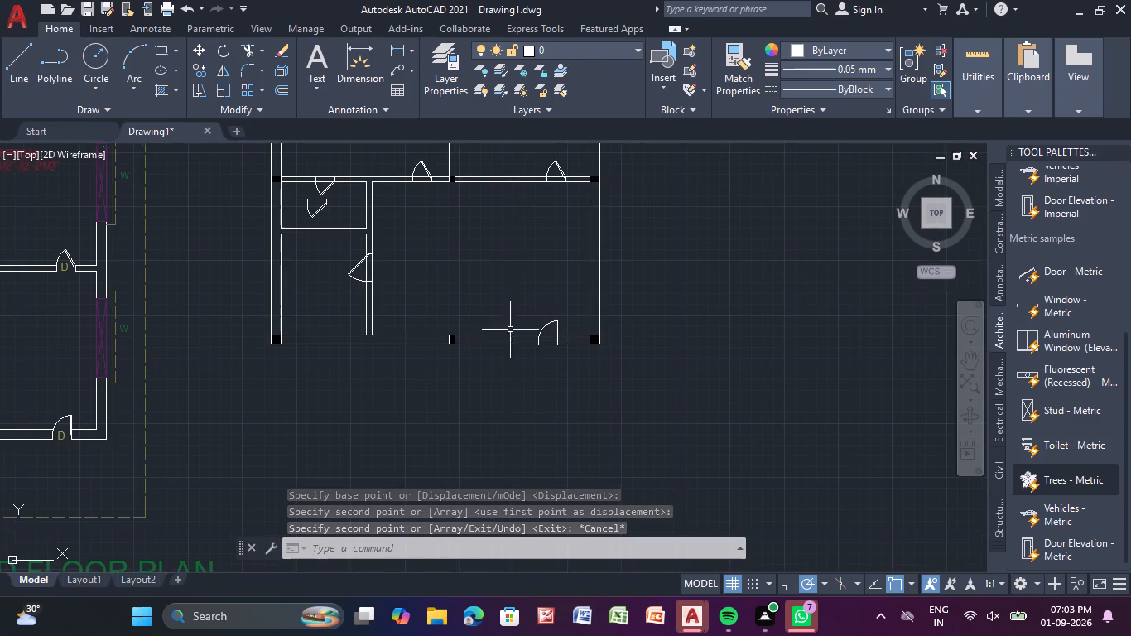
{"action": "middle_click_drag", "start_coordinate": [503, 344], "coordinate": [485, 399]}
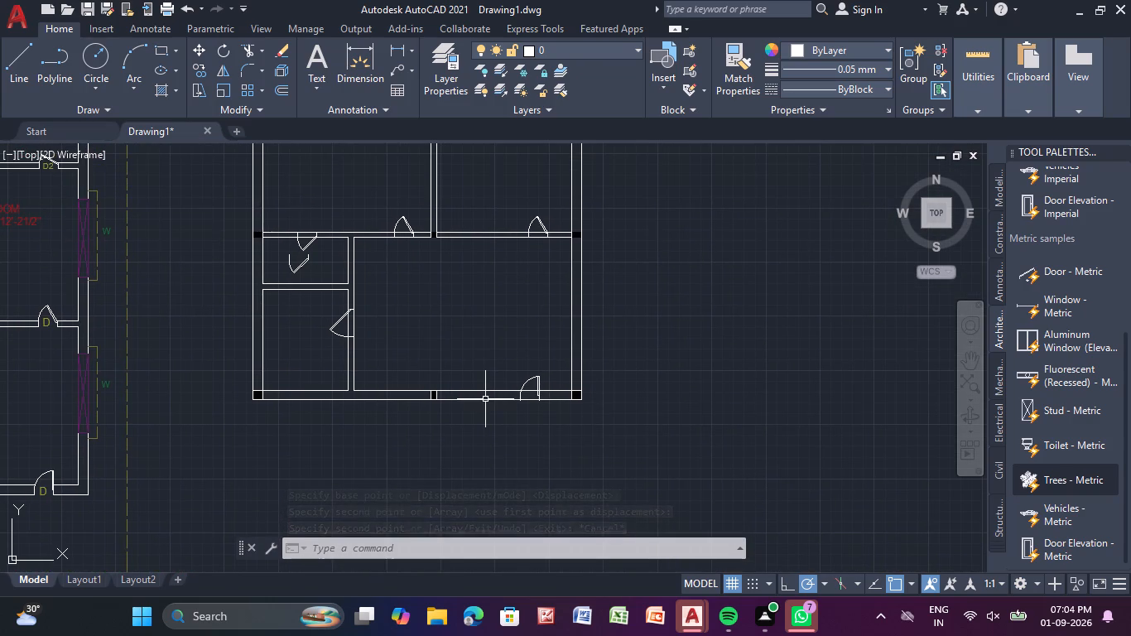
{"action": "middle_click_drag", "start_coordinate": [521, 343], "coordinate": [525, 384]}
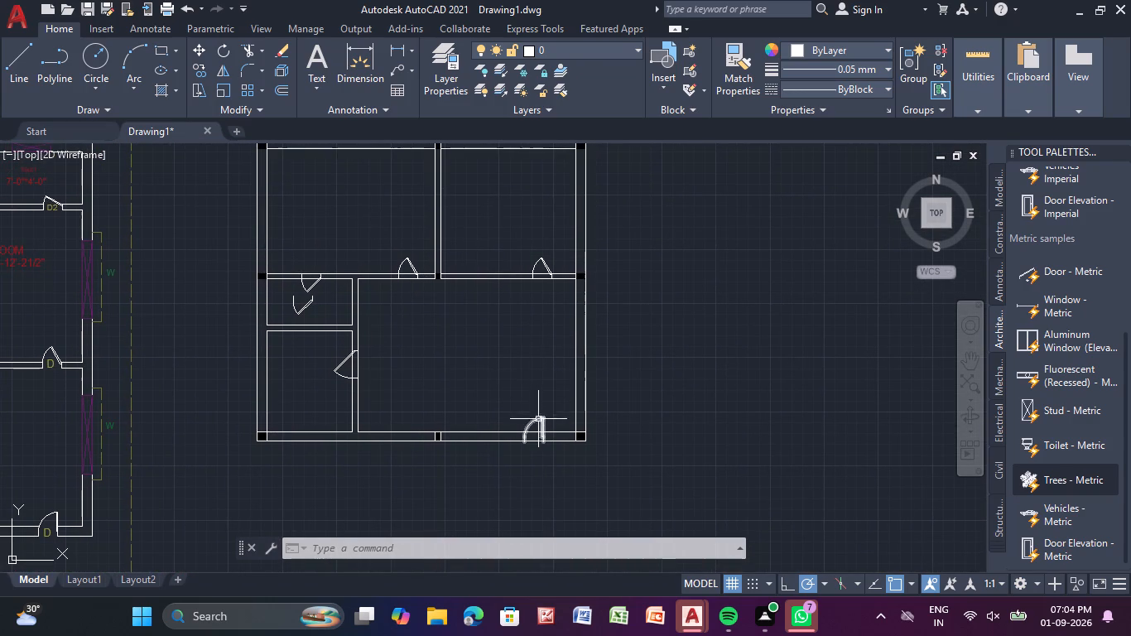
{"action": "middle_click_drag", "start_coordinate": [436, 364], "coordinate": [457, 381]}
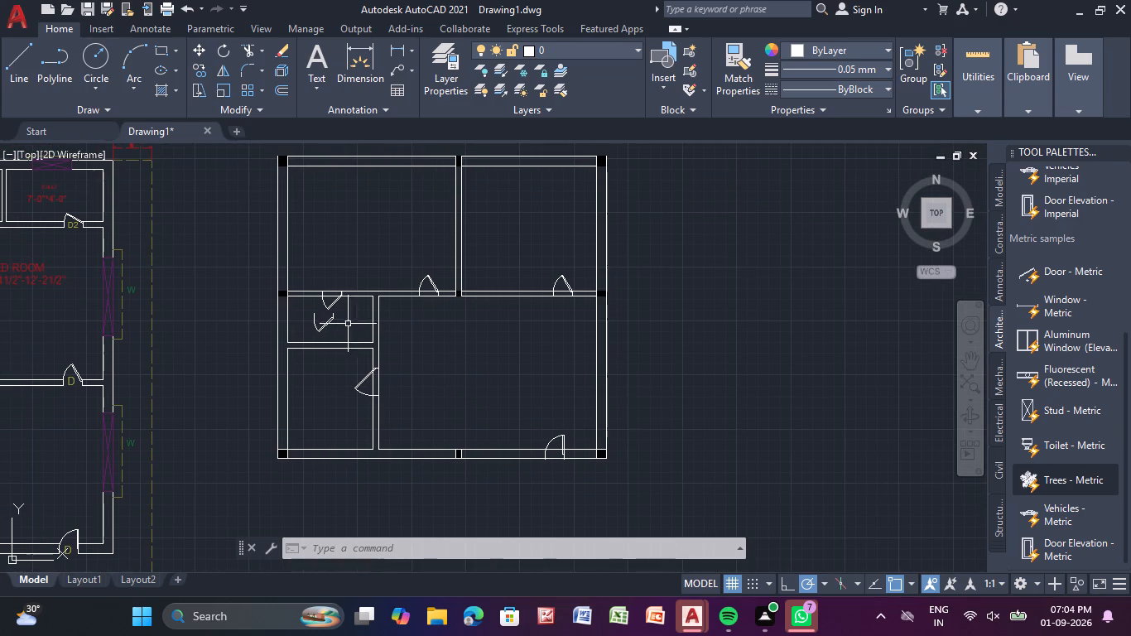
{"action": "left_click", "coordinate": [326, 322]}
{"action": "left_click", "coordinate": [333, 332]}
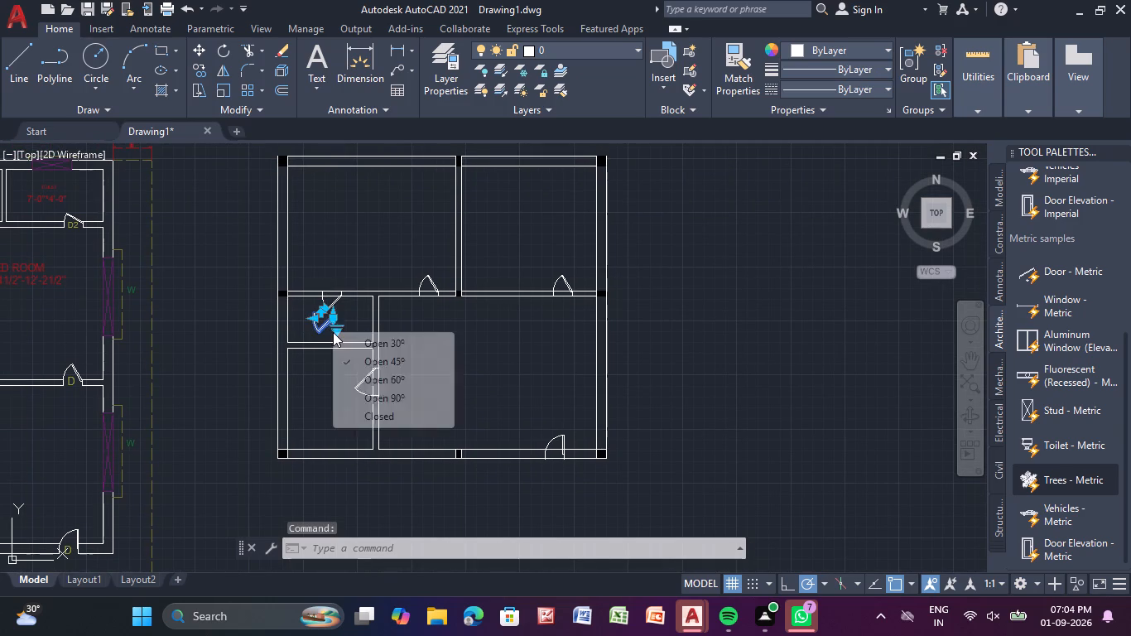
{"action": "left_click", "coordinate": [395, 393]}
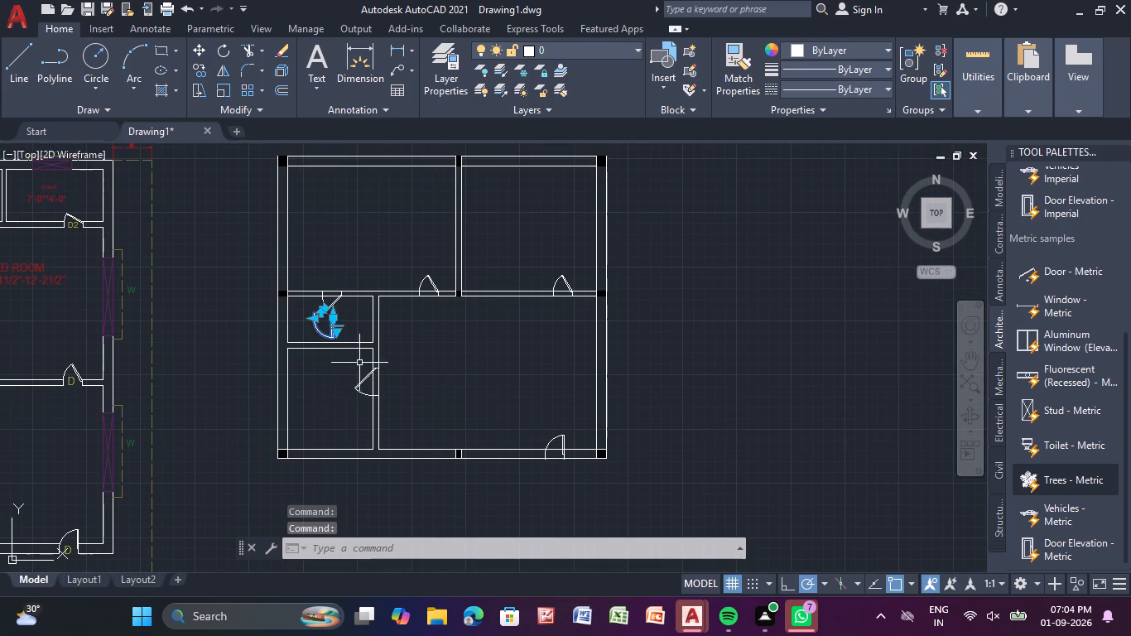
Flip that loose door so its leaf swings upward, keeping the hinge on its right side.
{"action": "scroll", "coordinate": [339, 325], "scroll_direction": "up", "scroll_amount": 2}
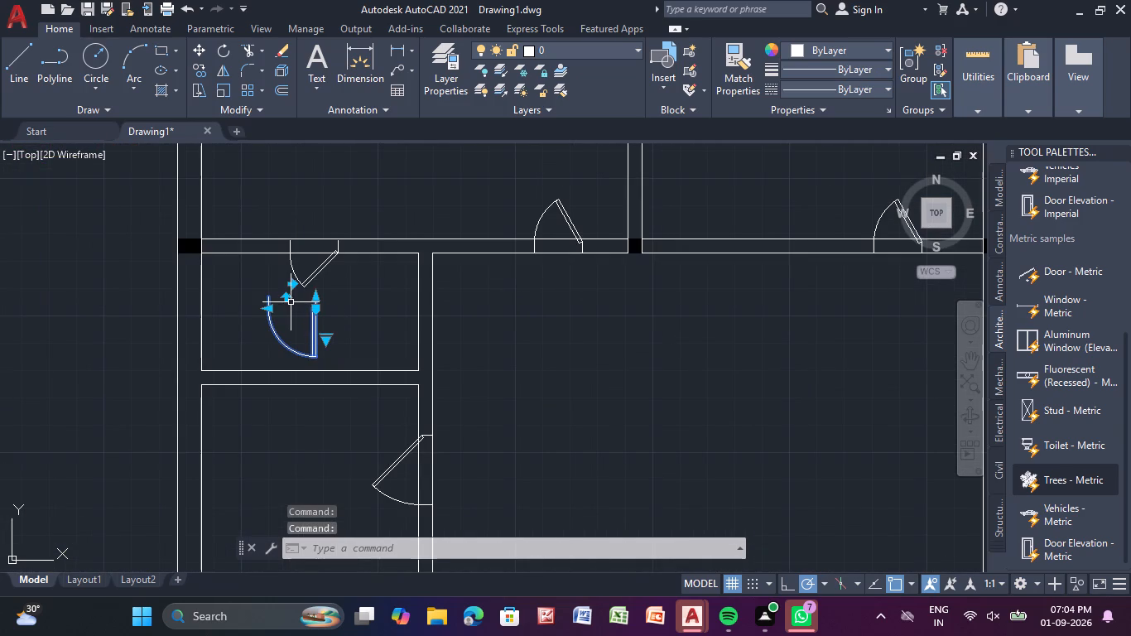
{"action": "left_click", "coordinate": [291, 283]}
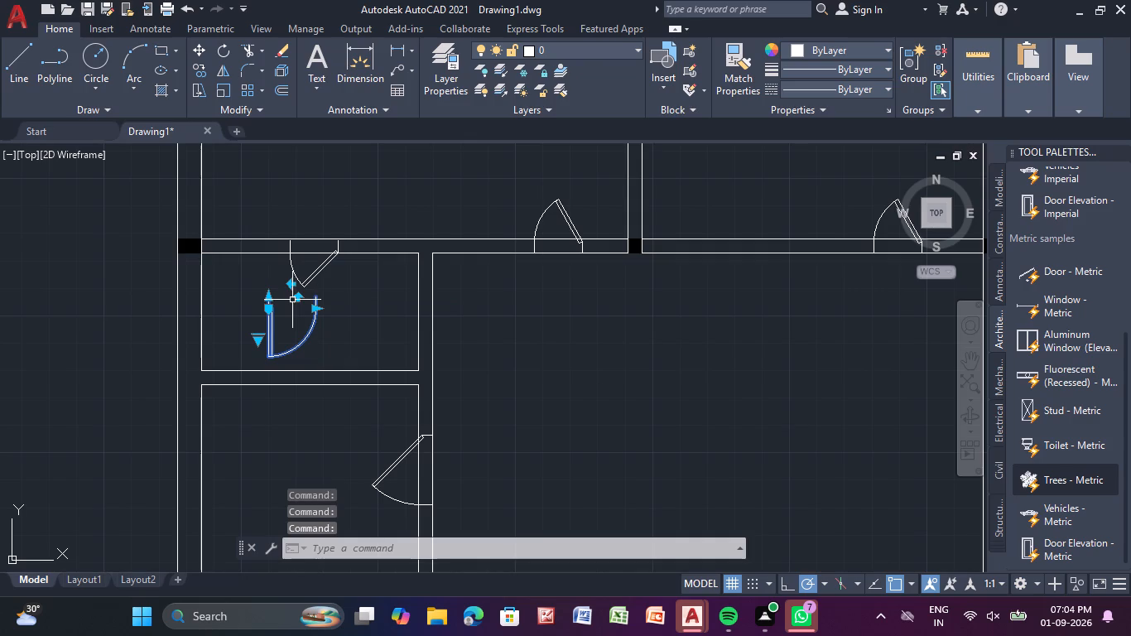
{"action": "left_click", "coordinate": [297, 297]}
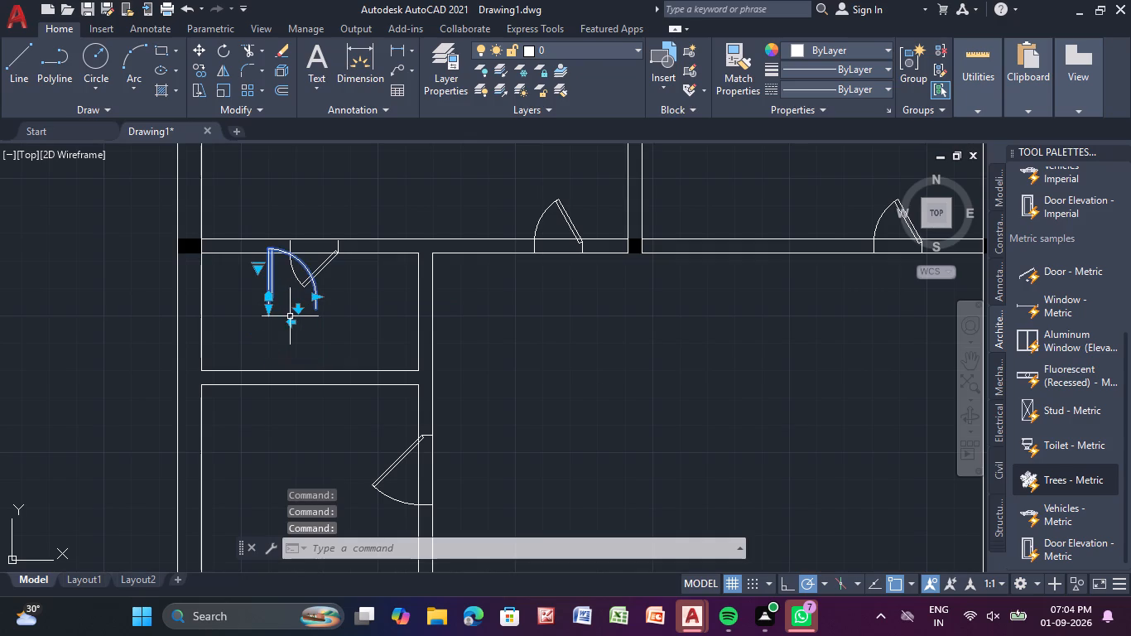
{"action": "left_click", "coordinate": [298, 309]}
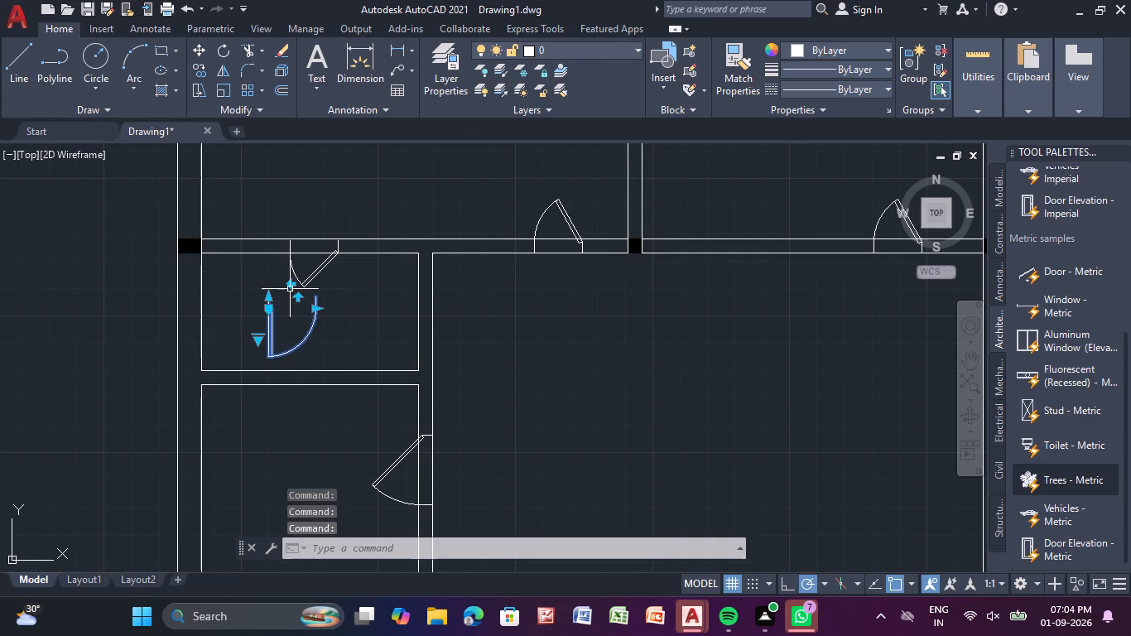
{"action": "left_click", "coordinate": [290, 287]}
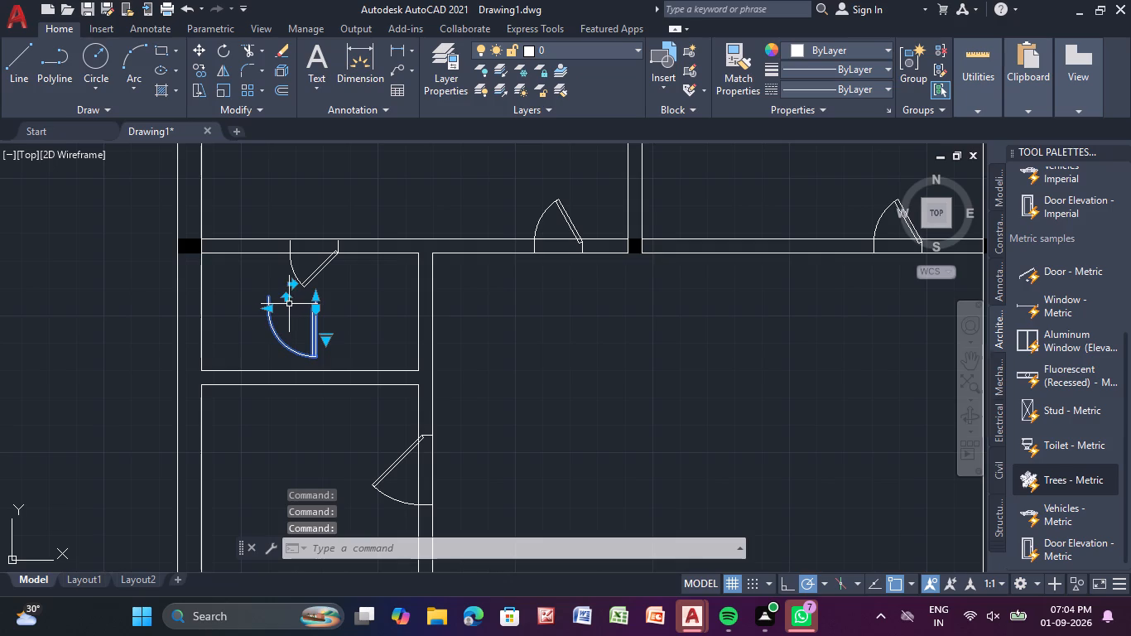
{"action": "left_click", "coordinate": [289, 298]}
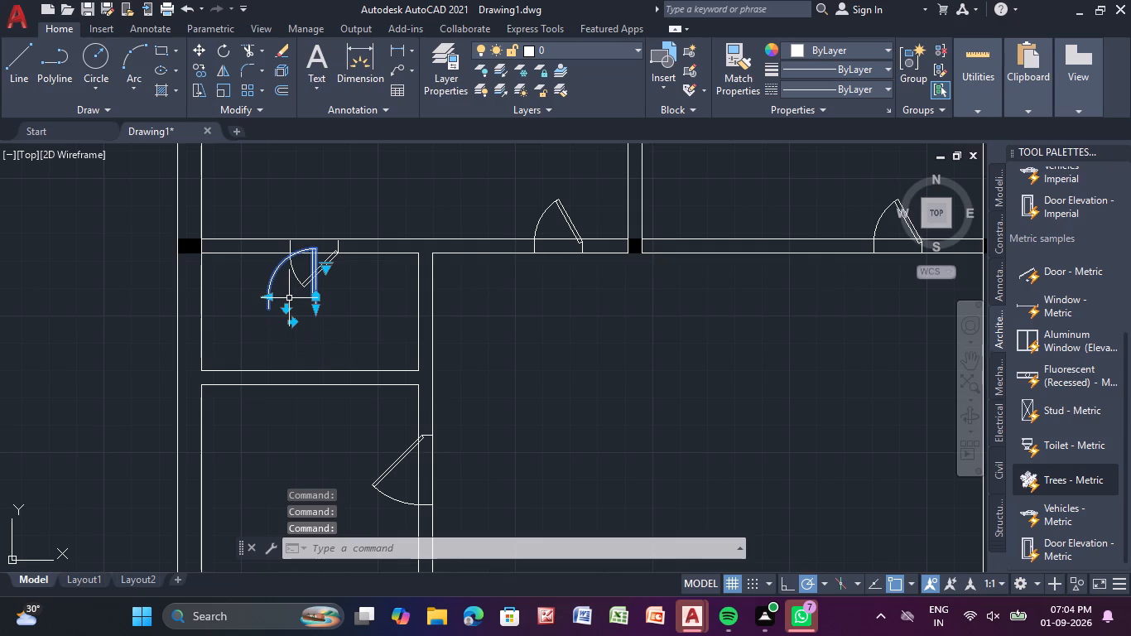
{"action": "key", "text": "Escape"}
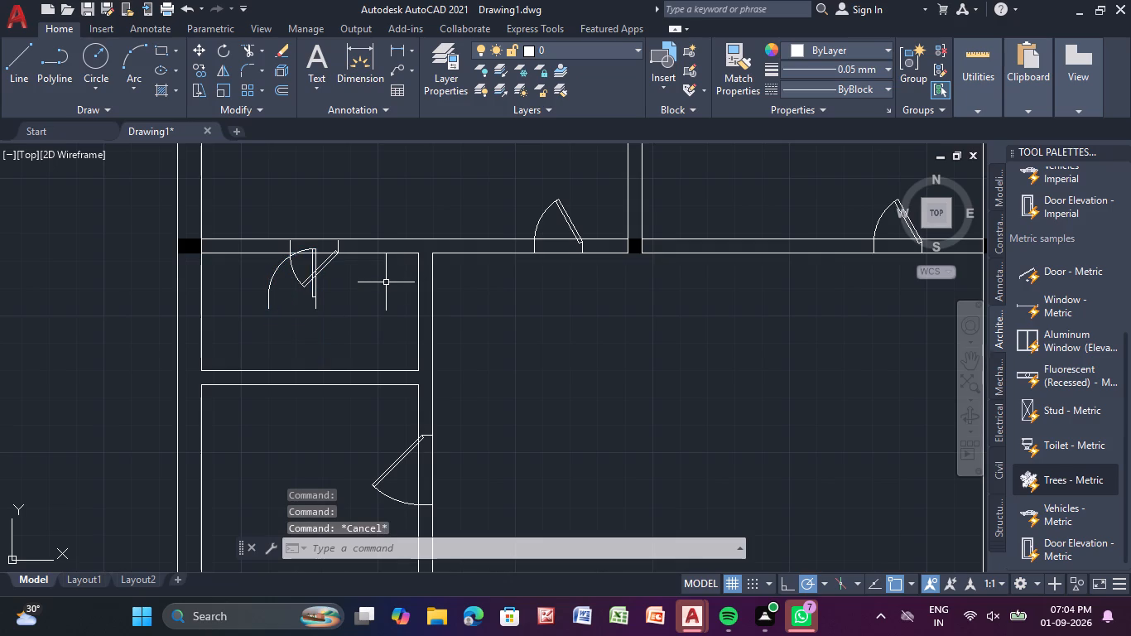
Rotate the loose door 90º about the upper corner of its leaf so its jambs face the right outer wall.
{"action": "left_click", "coordinate": [219, 53]}
{"action": "left_click", "coordinate": [313, 258]}
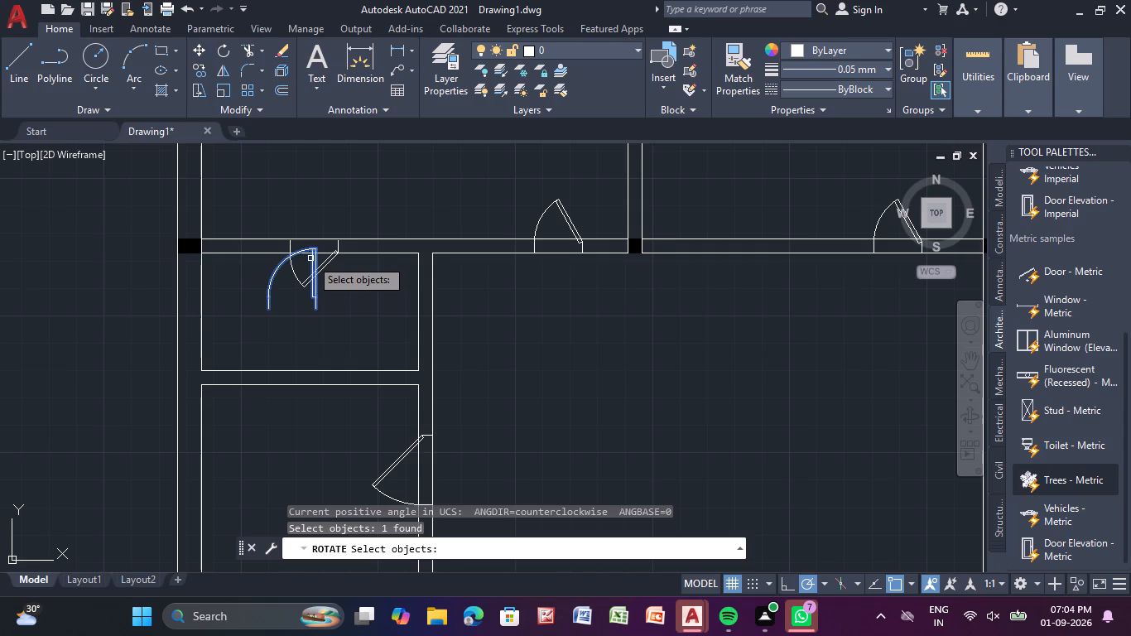
{"action": "key", "text": "Return"}
{"action": "scroll", "coordinate": [311, 261], "scroll_direction": "up", "scroll_amount": 2}
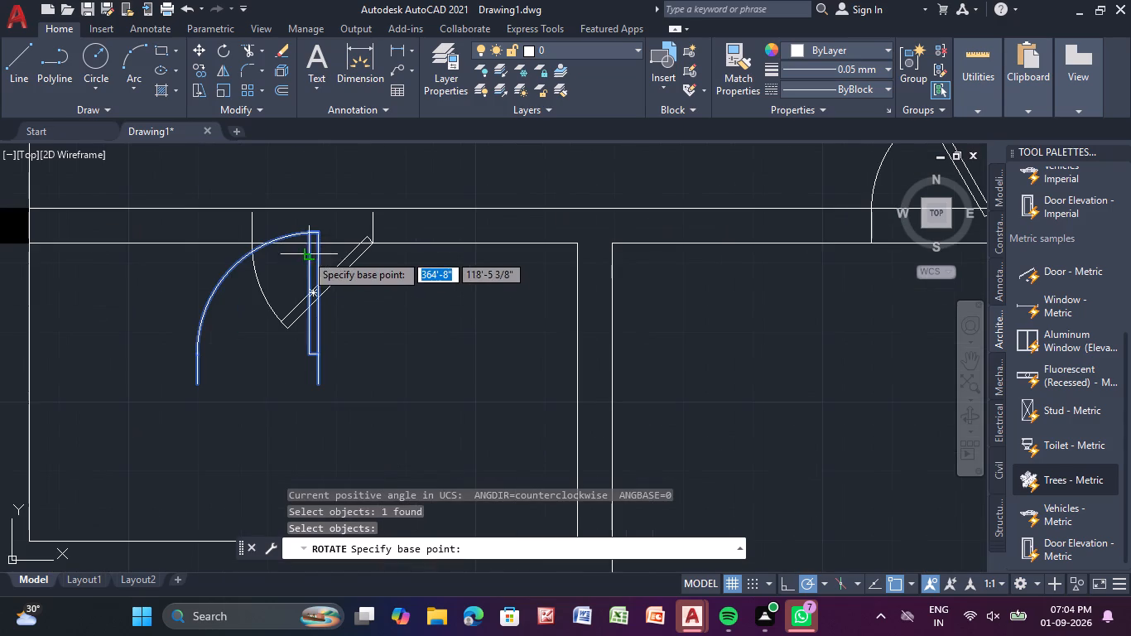
{"action": "left_click", "coordinate": [320, 234]}
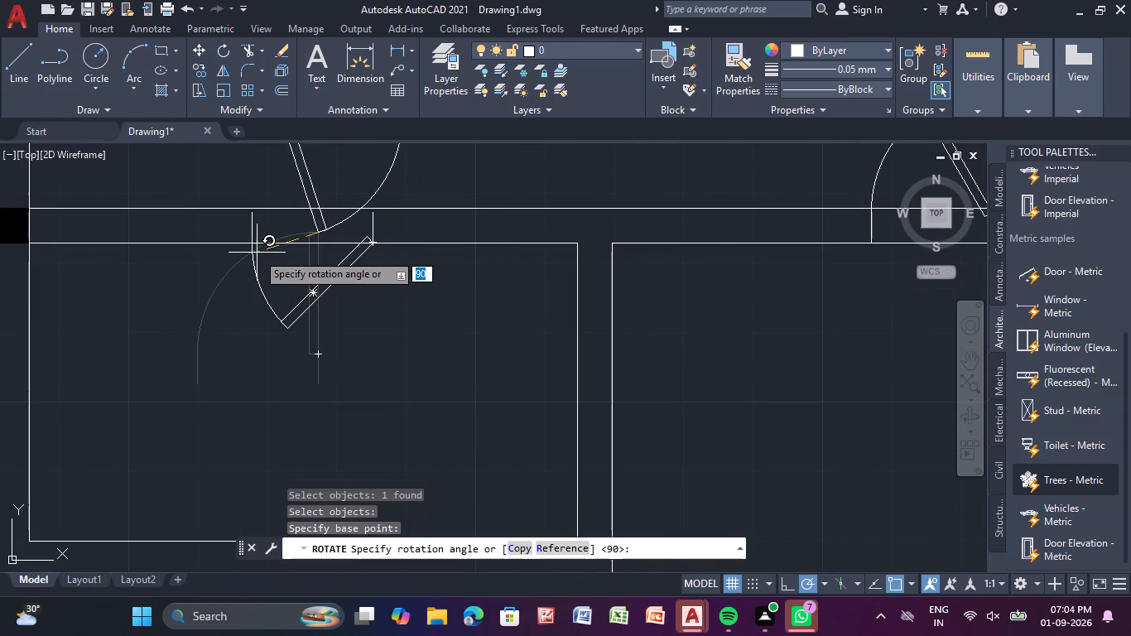
{"action": "left_click", "coordinate": [319, 205]}
Move the rotated door onto the third plan's right outer wall, just below the middle column, with its jambs meeting the outer wall line.
{"action": "left_click", "coordinate": [344, 238]}
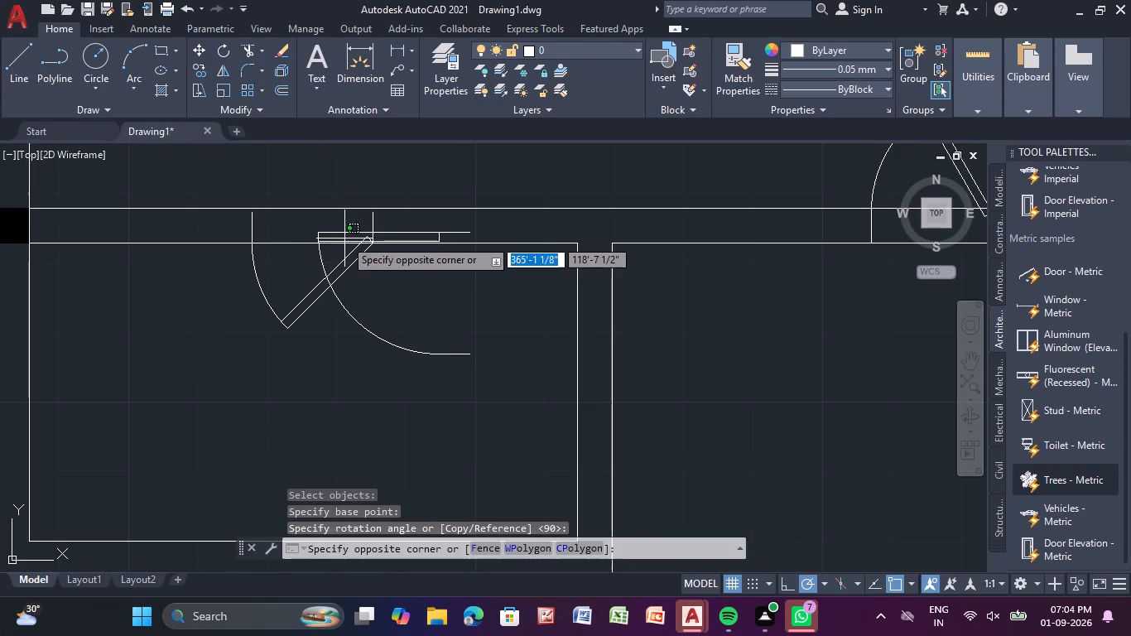
{"action": "left_click", "coordinate": [344, 229]}
{"action": "left_click", "coordinate": [200, 51]}
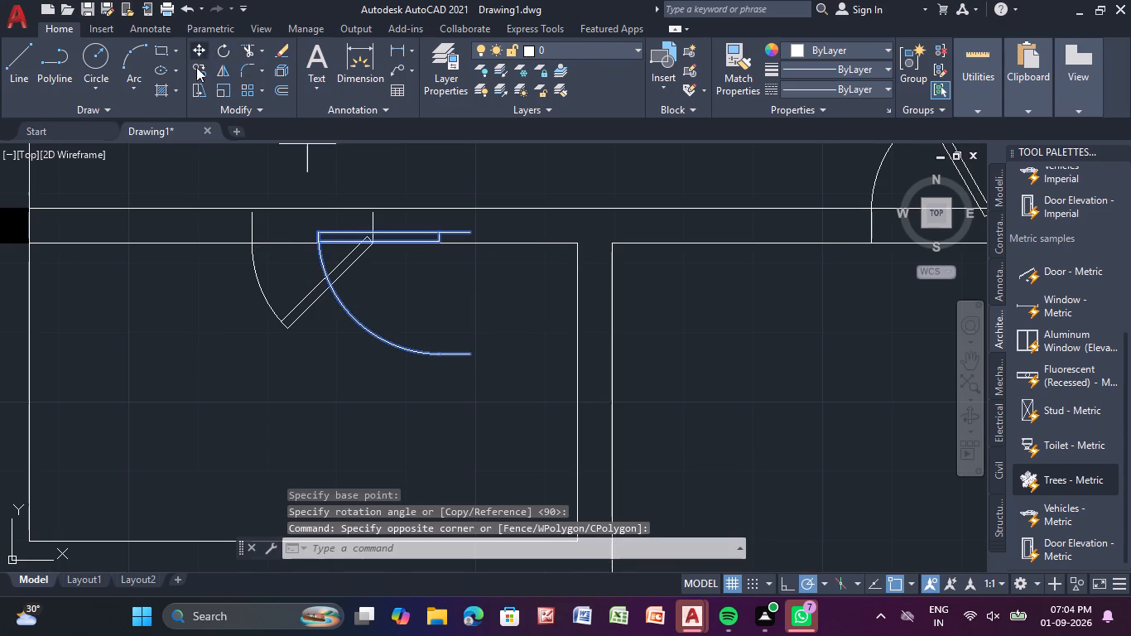
{"action": "left_click", "coordinate": [315, 234]}
{"action": "scroll", "coordinate": [560, 283], "scroll_direction": "down", "scroll_amount": 1}
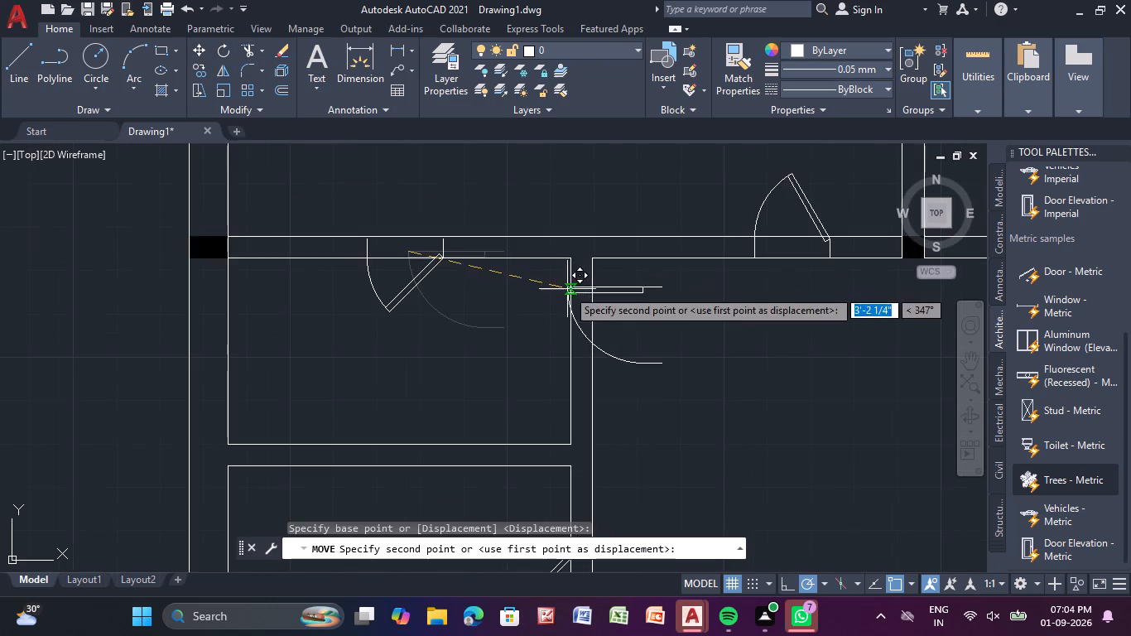
{"action": "middle_click_drag", "start_coordinate": [567, 289], "coordinate": [0, 282]}
{"action": "scroll", "coordinate": [538, 353], "scroll_direction": "down", "scroll_amount": 2}
{"action": "middle_click_drag", "start_coordinate": [541, 353], "coordinate": [213, 224]}
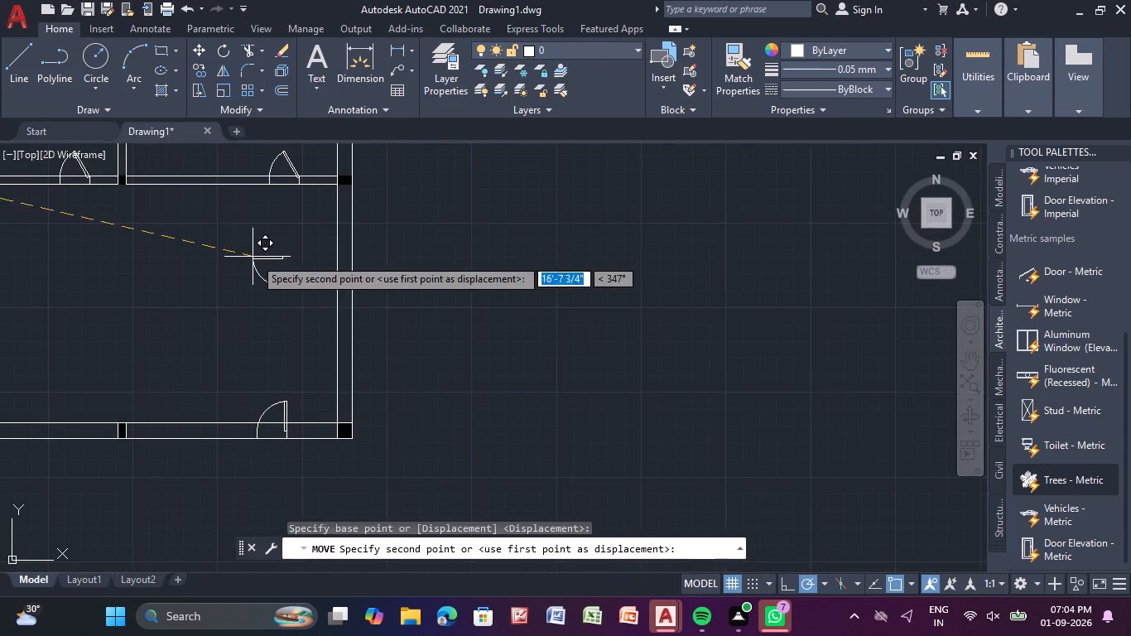
{"action": "scroll", "coordinate": [255, 257], "scroll_direction": "up", "scroll_amount": 1}
{"action": "middle_click_drag", "start_coordinate": [258, 251], "coordinate": [280, 351]}
{"action": "scroll", "coordinate": [344, 311], "scroll_direction": "up", "scroll_amount": 2}
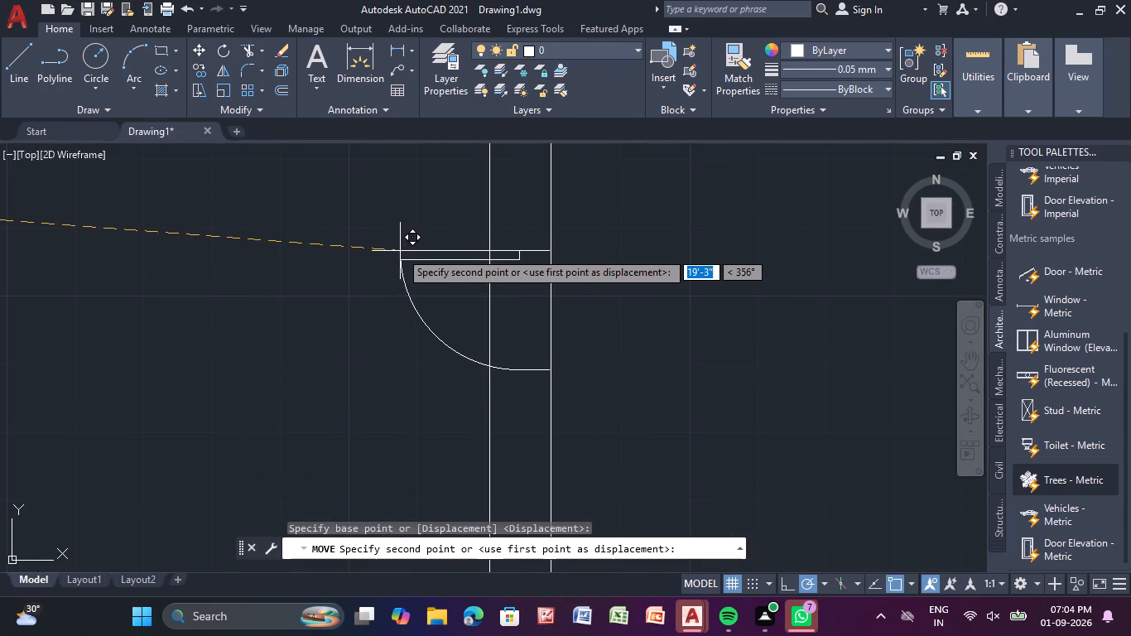
{"action": "left_click", "coordinate": [401, 249]}
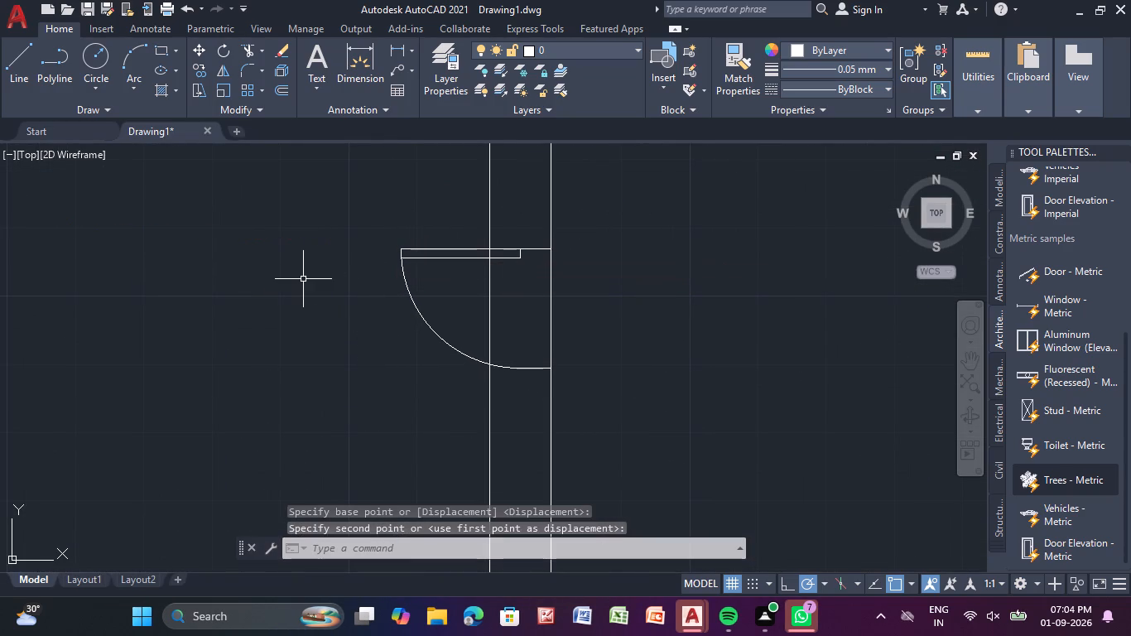
Move the right outer wall's door straight down a little, farther from the column above it.
{"action": "scroll", "coordinate": [300, 282], "scroll_direction": "down", "scroll_amount": 3}
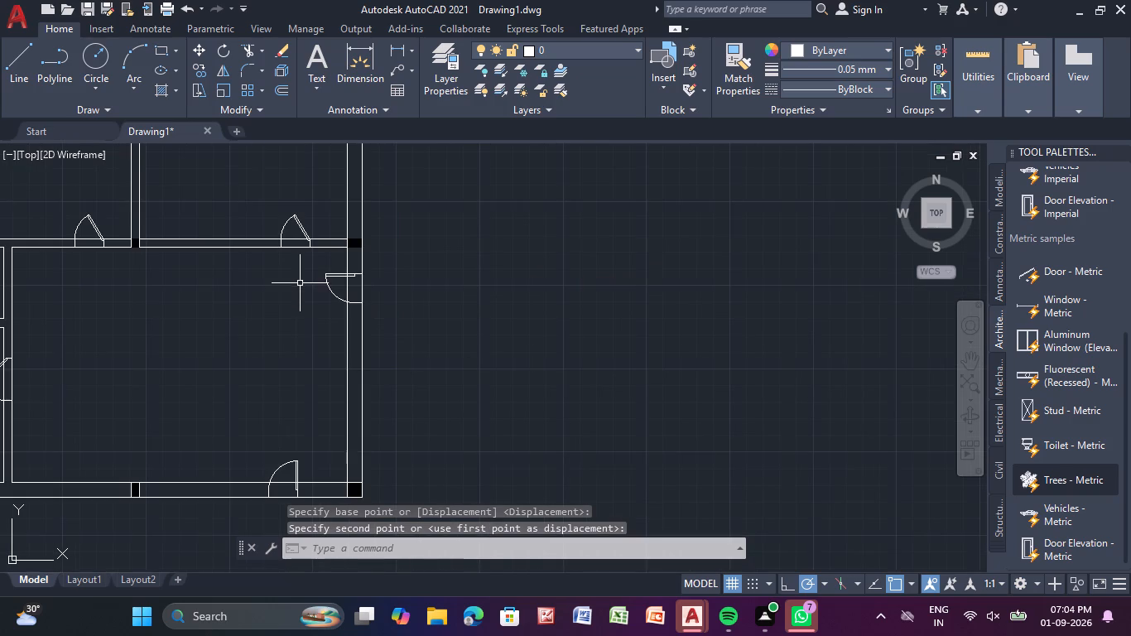
{"action": "middle_click_drag", "start_coordinate": [301, 319], "coordinate": [385, 414]}
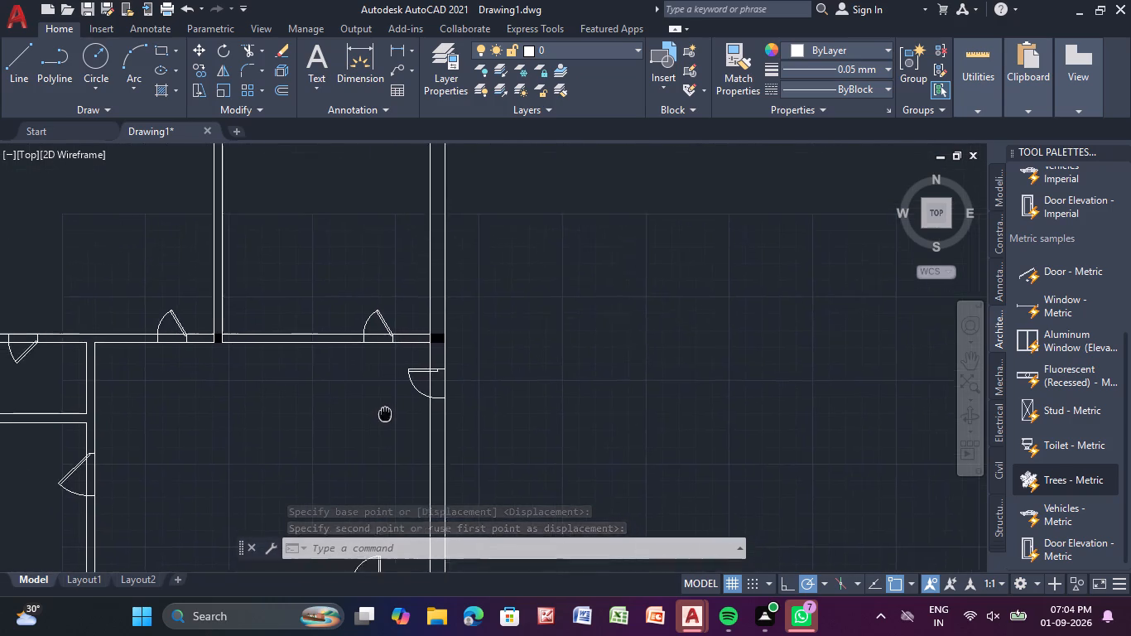
{"action": "middle_click_drag", "start_coordinate": [385, 414], "coordinate": [494, 393]}
{"action": "middle_click_drag", "start_coordinate": [491, 390], "coordinate": [498, 378]}
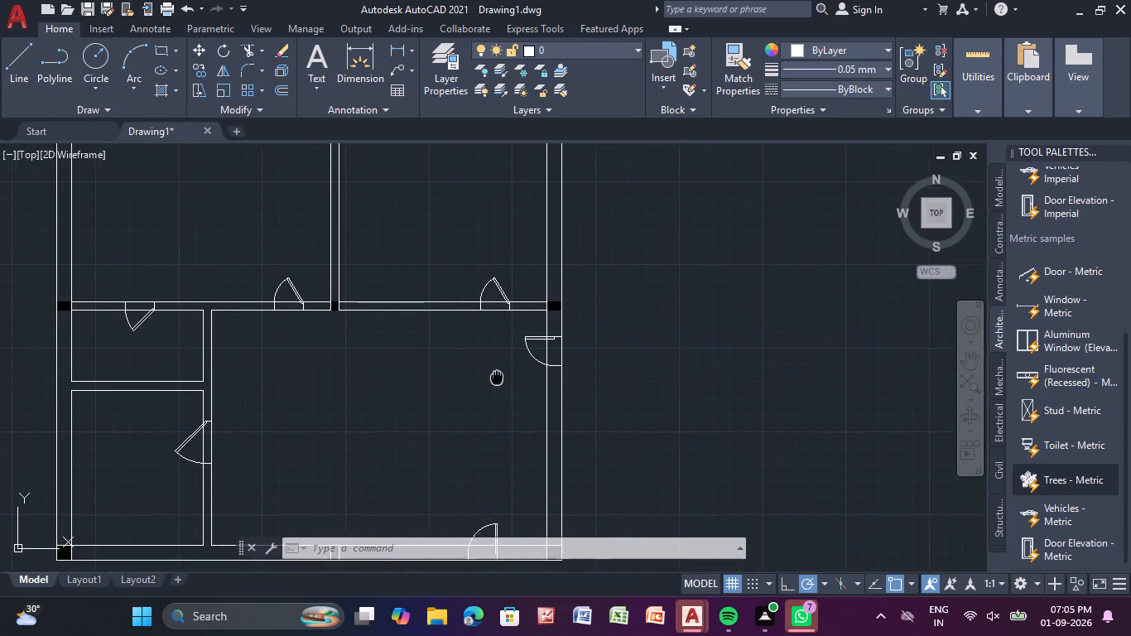
{"action": "middle_click_drag", "start_coordinate": [498, 378], "coordinate": [509, 350]}
{"action": "scroll", "coordinate": [542, 316], "scroll_direction": "up", "scroll_amount": 2}
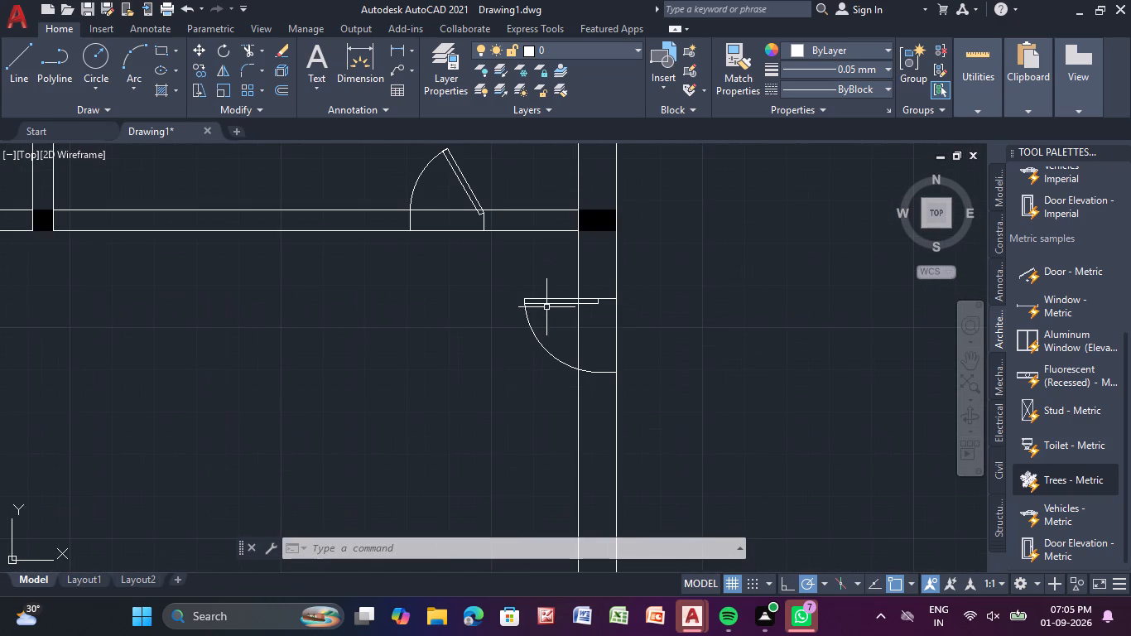
{"action": "left_click", "coordinate": [549, 302]}
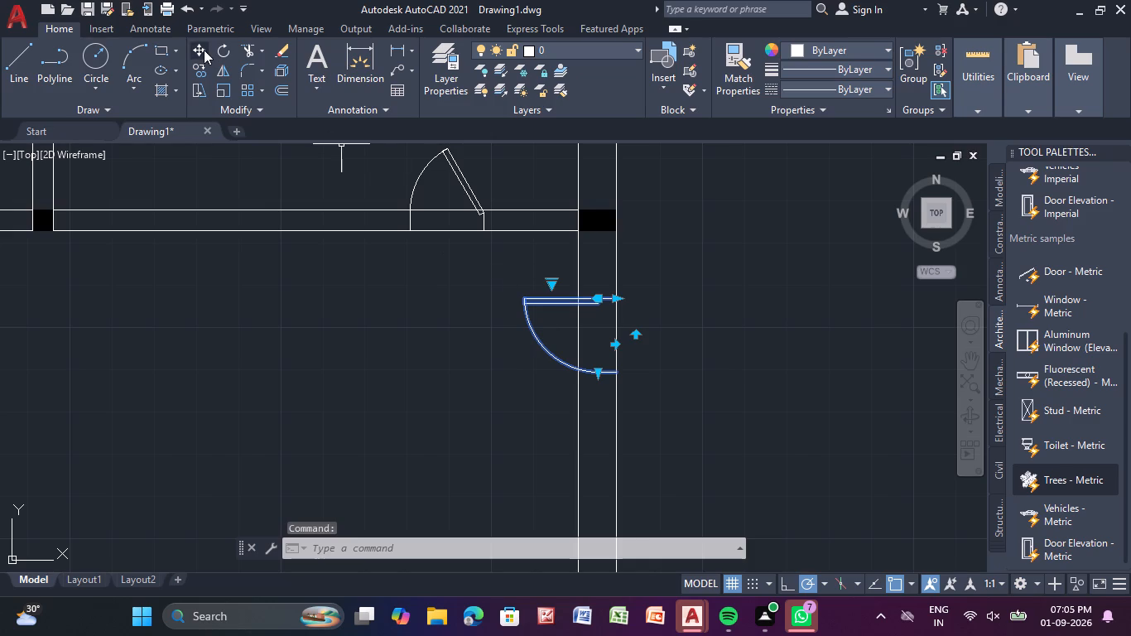
{"action": "left_click", "coordinate": [204, 50]}
{"action": "left_click", "coordinate": [518, 296]}
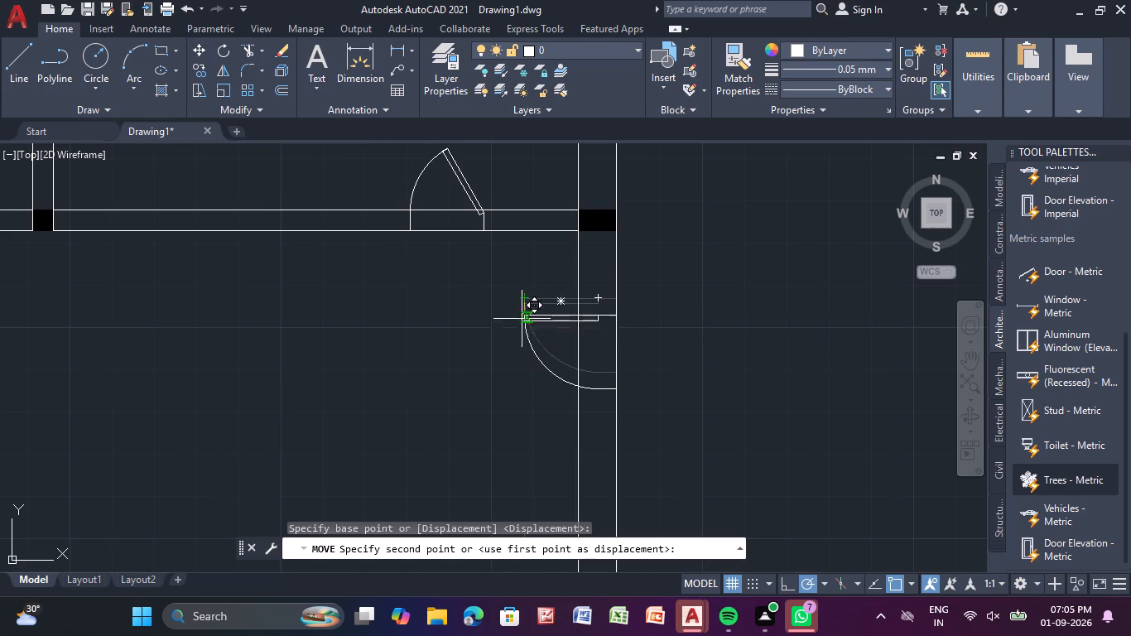
{"action": "left_click", "coordinate": [518, 339]}
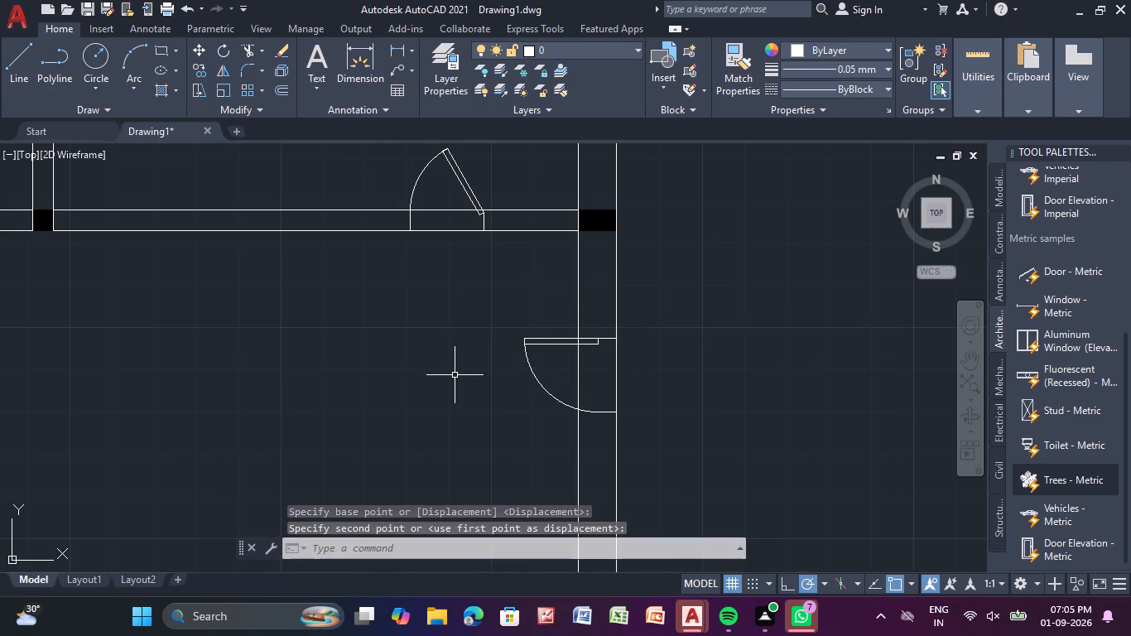
{"action": "key", "text": "Escape"}
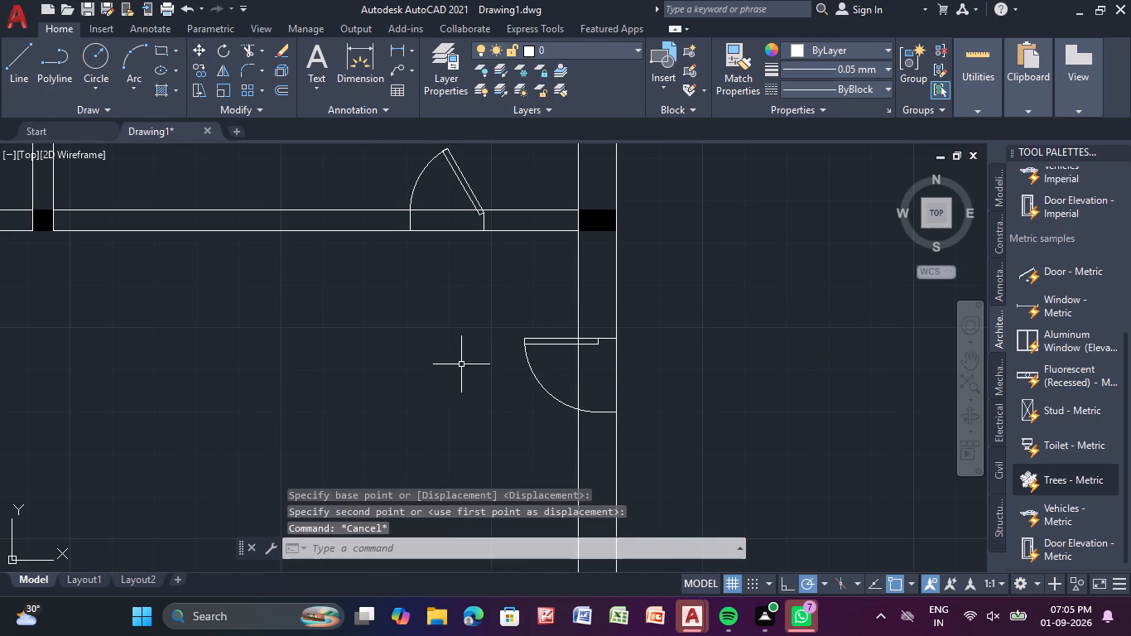
Trim the right outer wall's inner line across its door and both wall lines across the upper-right room's door.
{"action": "left_click", "coordinate": [244, 51]}
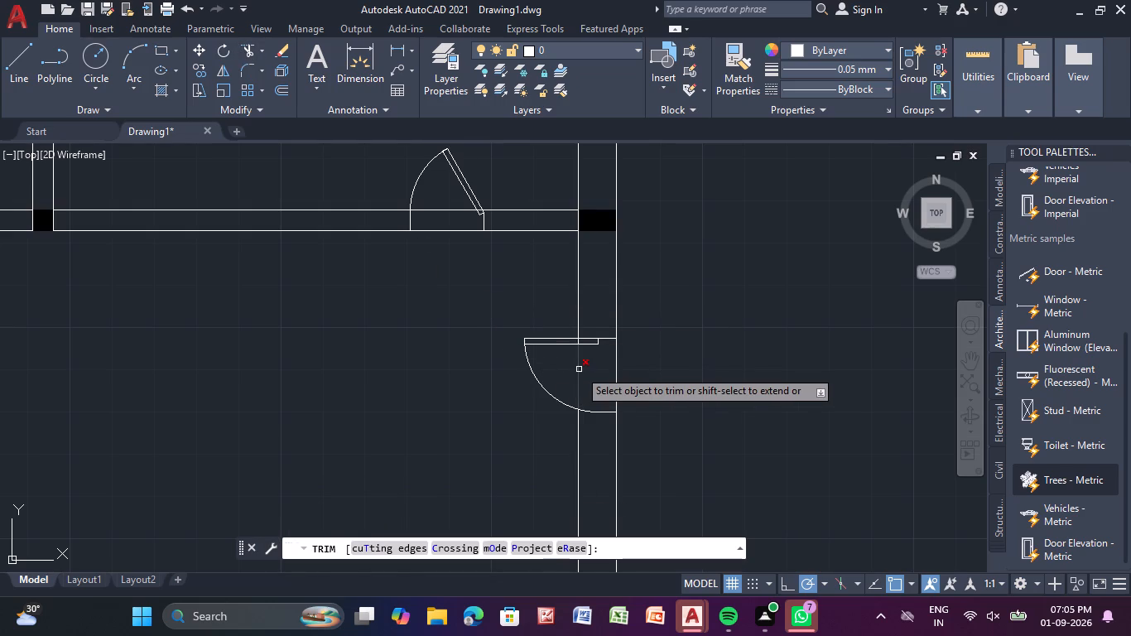
{"action": "left_click", "coordinate": [579, 369]}
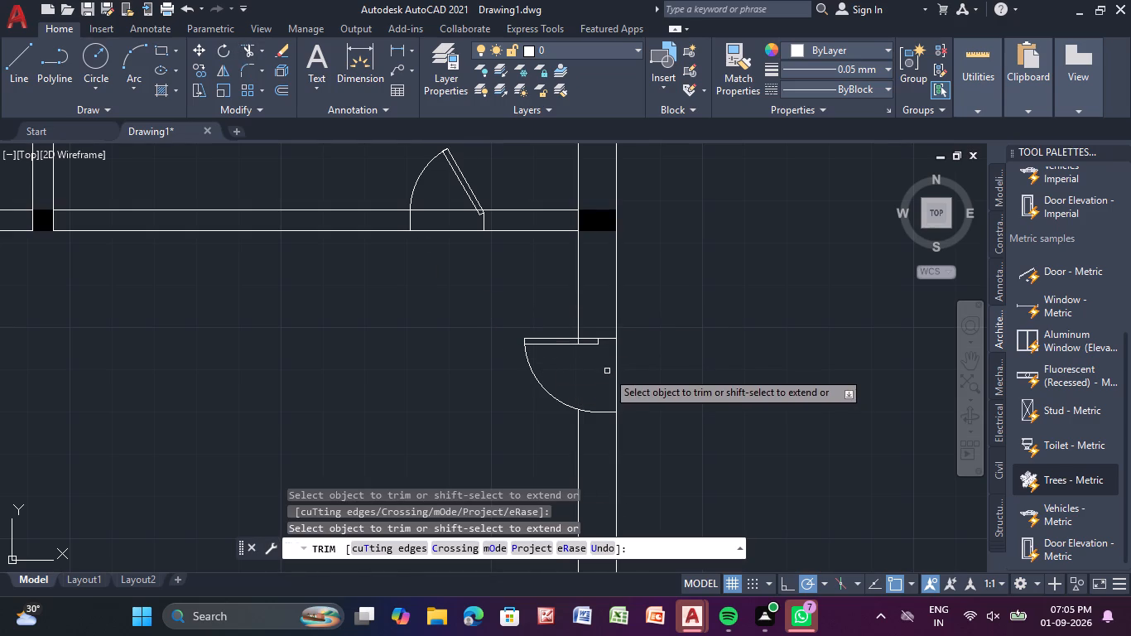
{"action": "left_click", "coordinate": [449, 208]}
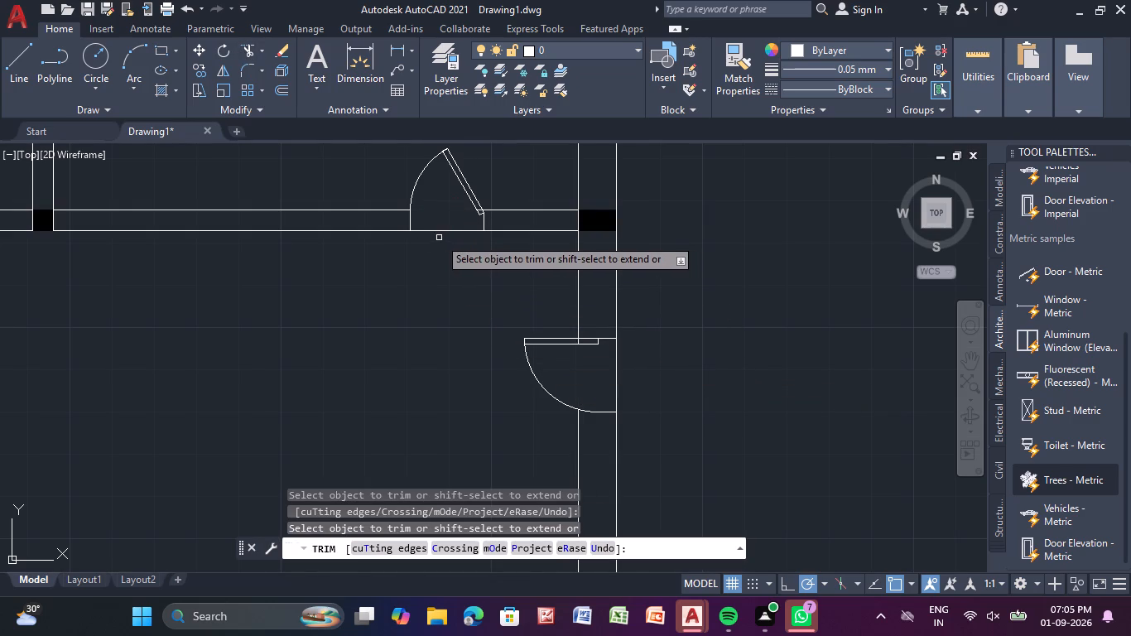
{"action": "left_click", "coordinate": [445, 230]}
Trim both wall lines across the upper-left room's door, including the leftover stub inside the door leaf.
{"action": "middle_click_drag", "start_coordinate": [326, 318], "coordinate": [587, 319]}
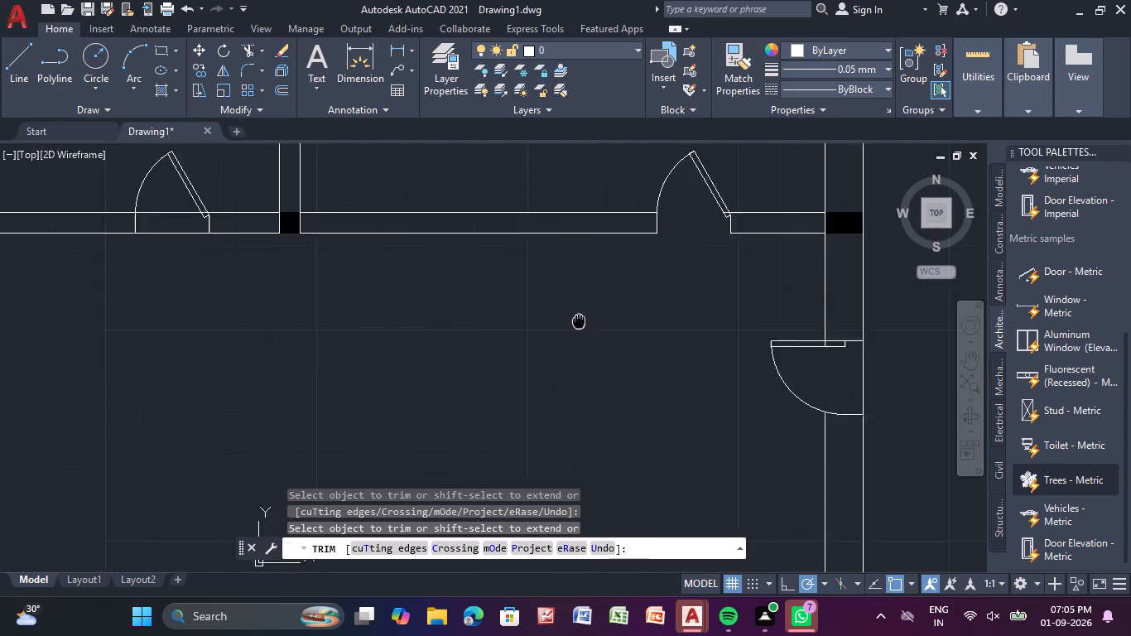
{"action": "middle_click_drag", "start_coordinate": [587, 319], "coordinate": [602, 318]}
{"action": "middle_click_drag", "start_coordinate": [282, 279], "coordinate": [551, 293]}
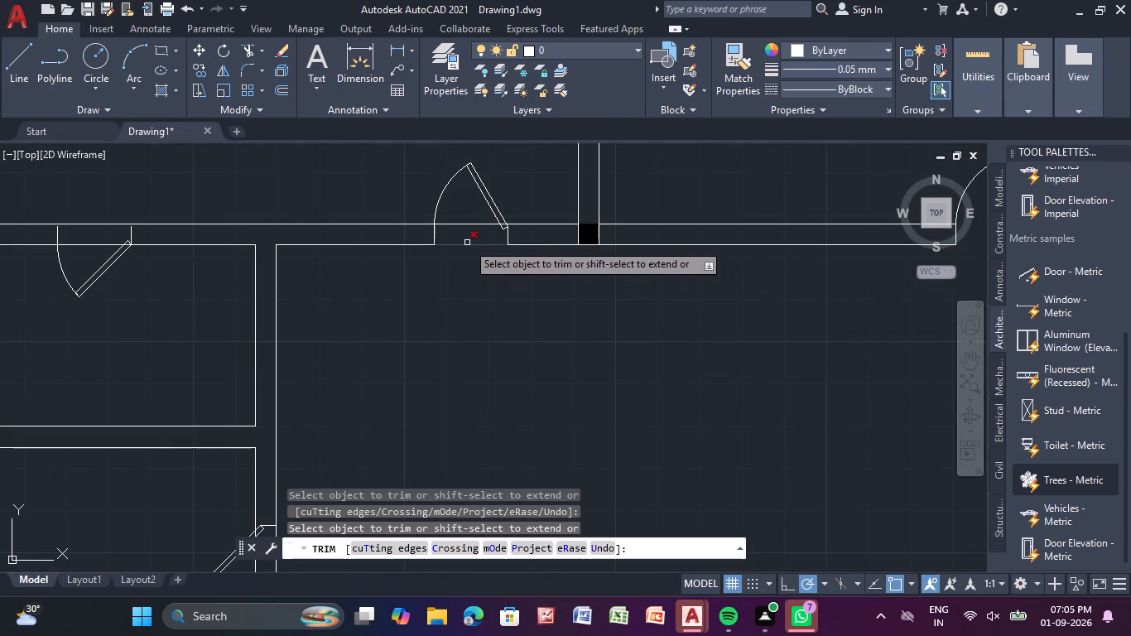
{"action": "left_click", "coordinate": [467, 243]}
{"action": "left_click", "coordinate": [469, 224]}
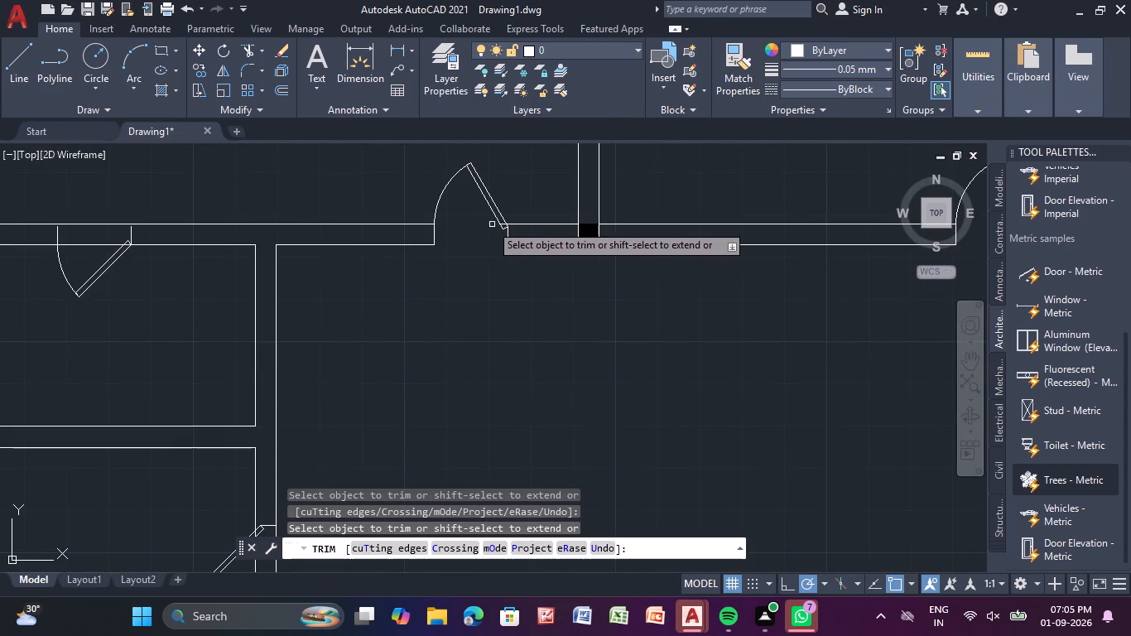
{"action": "scroll", "coordinate": [510, 231], "scroll_direction": "up", "scroll_amount": 4}
{"action": "left_click", "coordinate": [452, 187]}
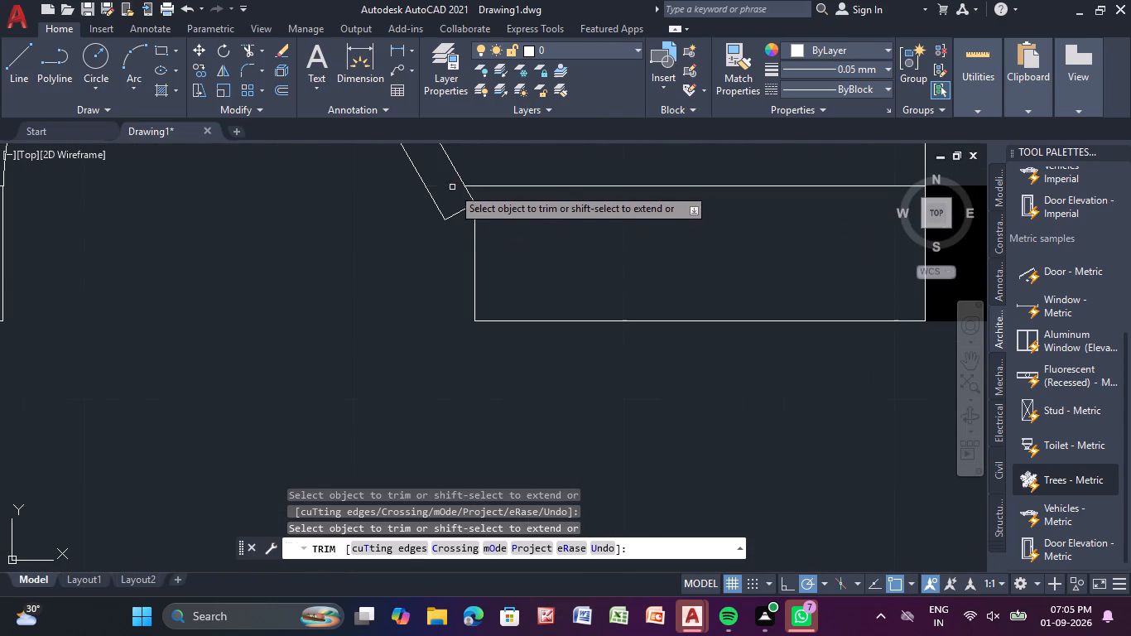
Trim the leftover wall-line stub inside the leaf of the upper-right room's door.
{"action": "scroll", "coordinate": [527, 224], "scroll_direction": "down", "scroll_amount": 3}
{"action": "middle_click_drag", "start_coordinate": [542, 225], "coordinate": [79, 295]}
{"action": "middle_click_drag", "start_coordinate": [676, 320], "coordinate": [533, 350]}
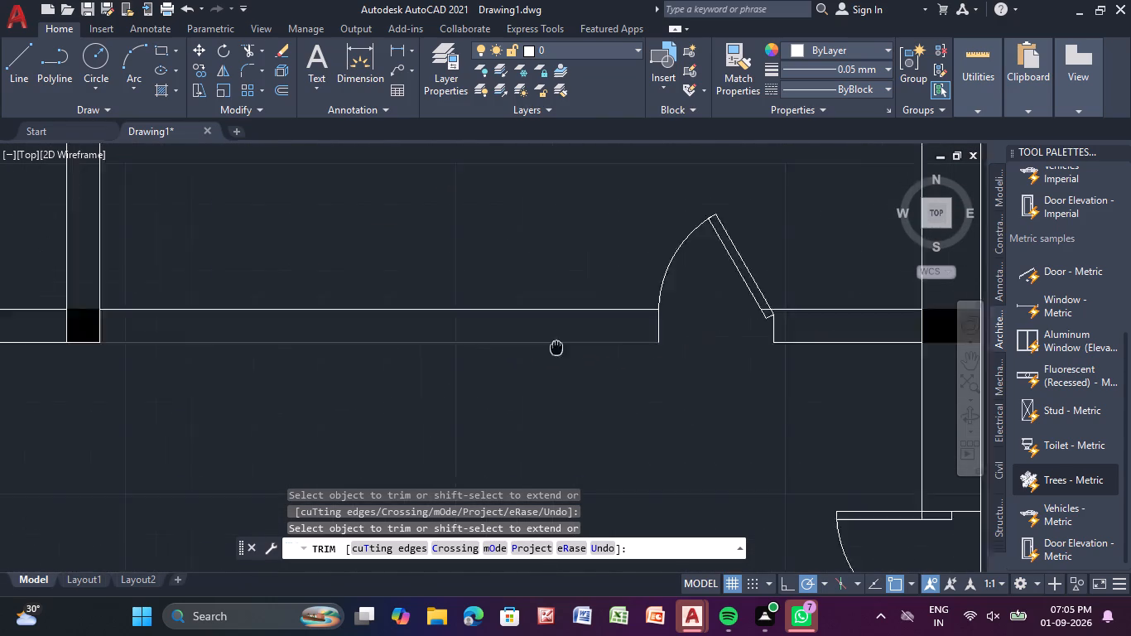
{"action": "middle_click_drag", "start_coordinate": [533, 350], "coordinate": [238, 373]}
{"action": "scroll", "coordinate": [440, 337], "scroll_direction": "up", "scroll_amount": 3}
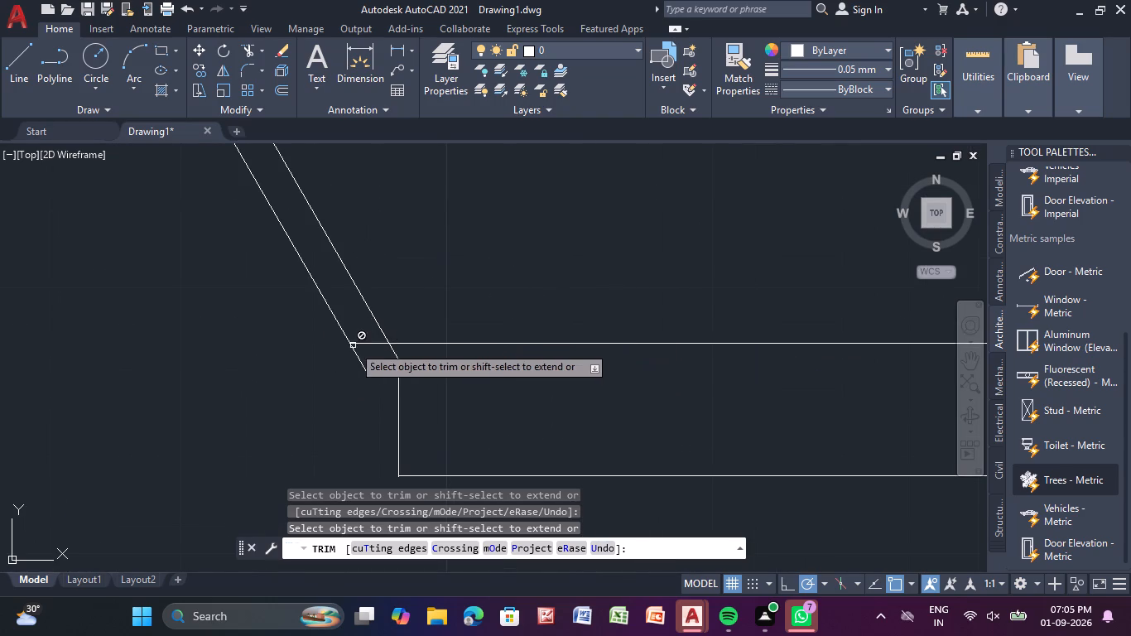
{"action": "left_click", "coordinate": [369, 343]}
Draw a continuous line extending both jambs of the small left room's door up to the wall's upper line.
{"action": "scroll", "coordinate": [274, 378], "scroll_direction": "down", "scroll_amount": 5}
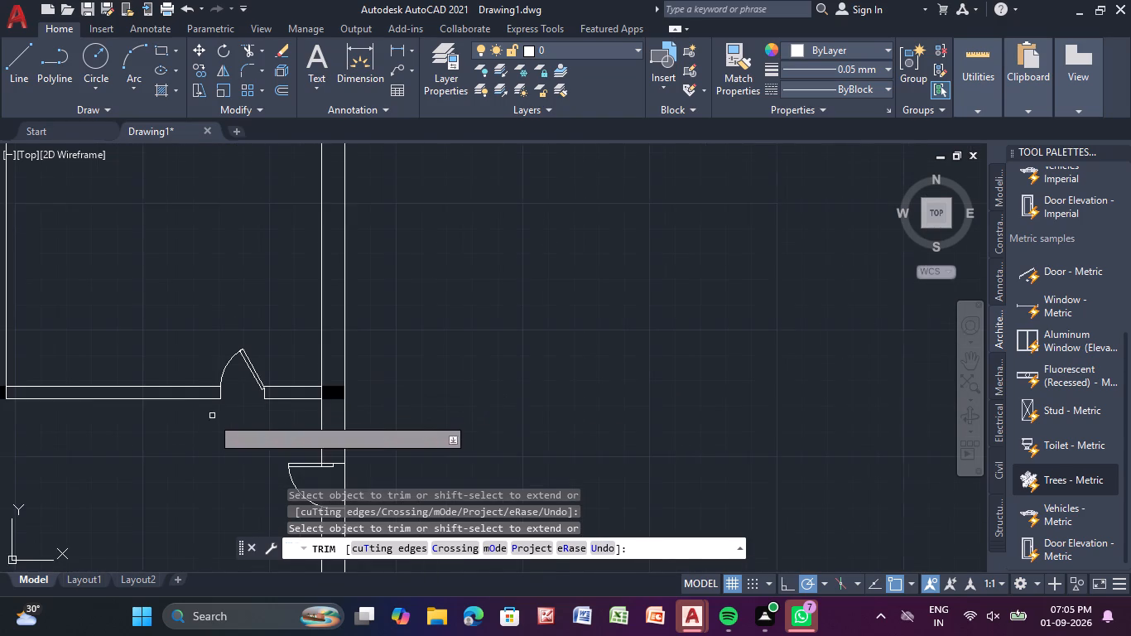
{"action": "middle_click_drag", "start_coordinate": [183, 439], "coordinate": [414, 366]}
{"action": "scroll", "coordinate": [176, 422], "scroll_direction": "down", "scroll_amount": 1}
{"action": "middle_click_drag", "start_coordinate": [176, 422], "coordinate": [258, 412]}
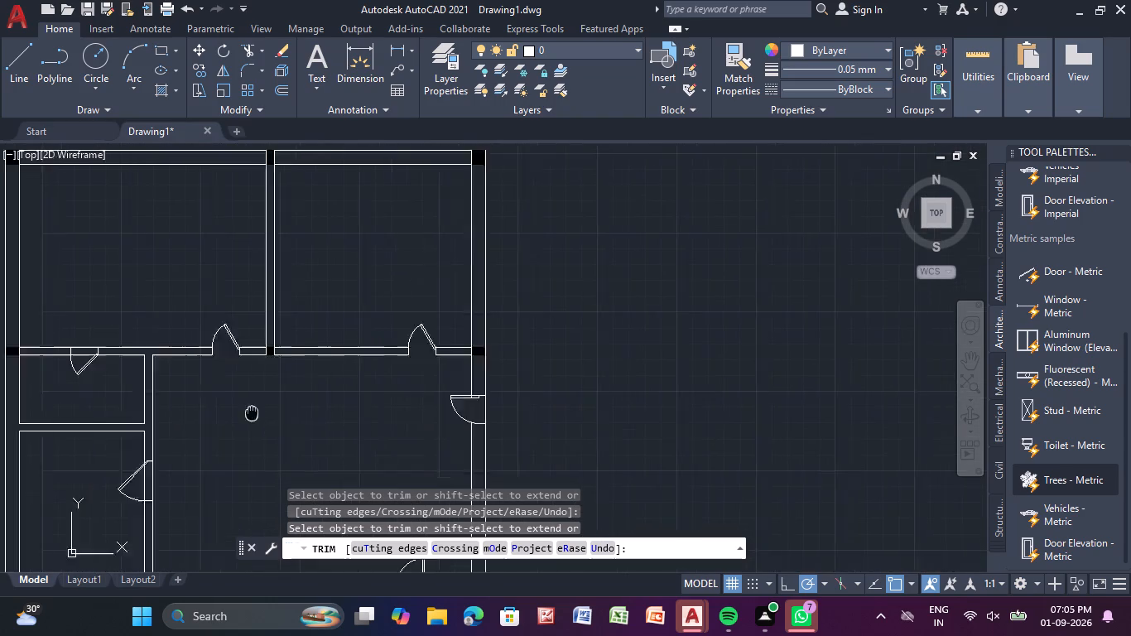
{"action": "middle_click_drag", "start_coordinate": [258, 412], "coordinate": [291, 412]}
{"action": "middle_click_drag", "start_coordinate": [104, 397], "coordinate": [281, 397]}
{"action": "scroll", "coordinate": [281, 394], "scroll_direction": "up", "scroll_amount": 3}
{"action": "middle_click_drag", "start_coordinate": [280, 393], "coordinate": [272, 412]}
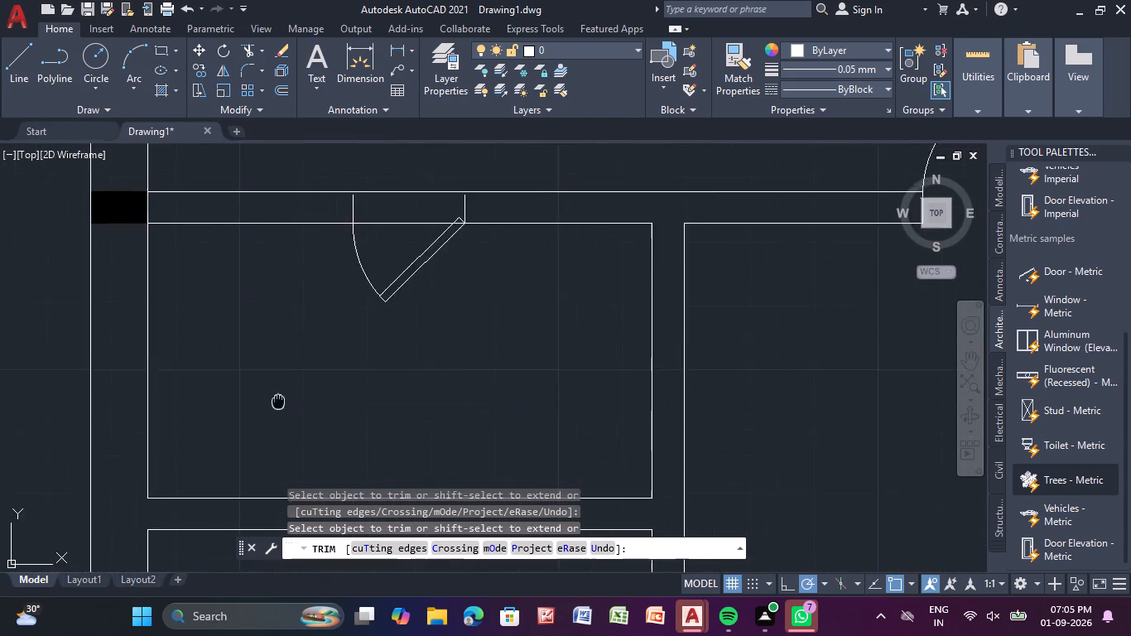
{"action": "middle_click_drag", "start_coordinate": [272, 412], "coordinate": [237, 500]}
{"action": "middle_click_drag", "start_coordinate": [364, 340], "coordinate": [363, 376]}
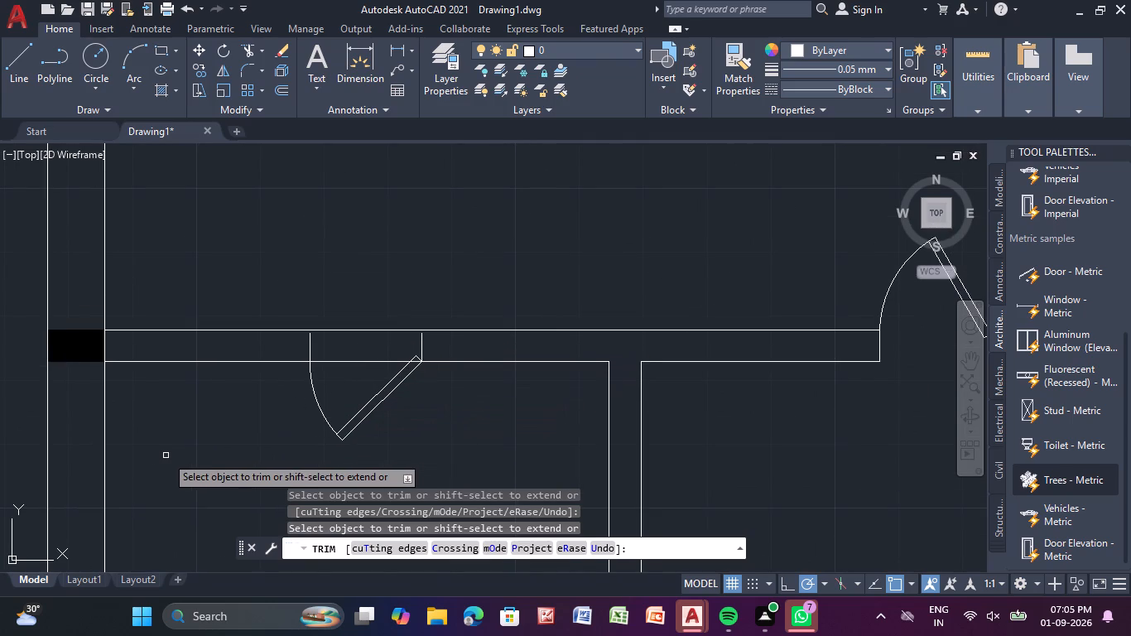
{"action": "key", "text": "Escape"}
{"action": "key", "text": "Escape"}
{"action": "key", "text": "Escape"}
{"action": "key", "text": "Escape"}
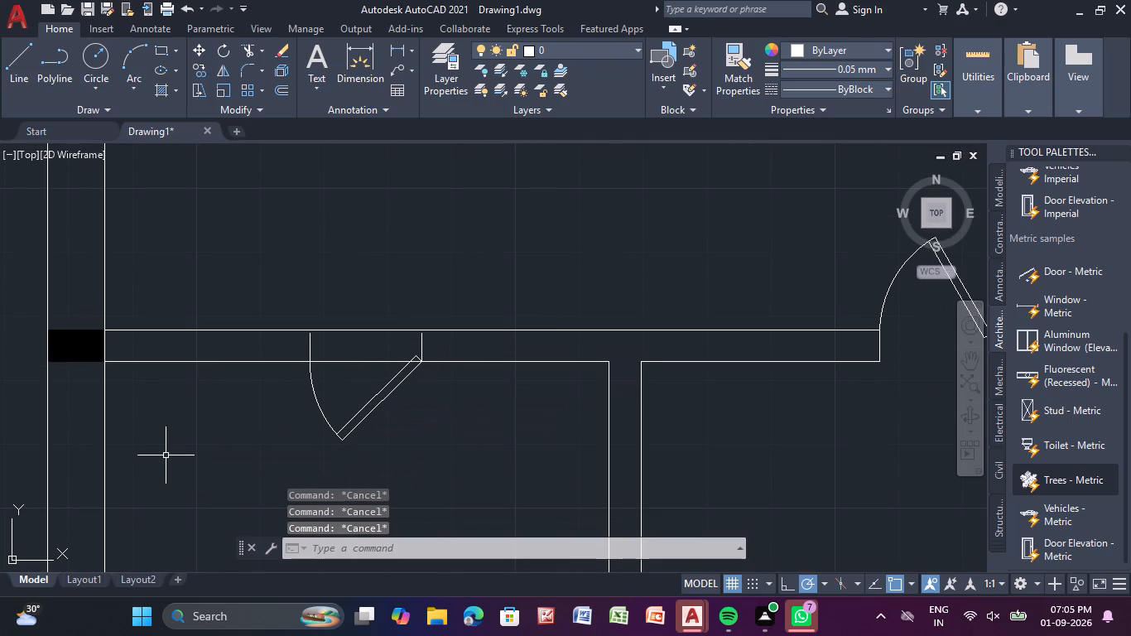
{"action": "key", "text": "e"}
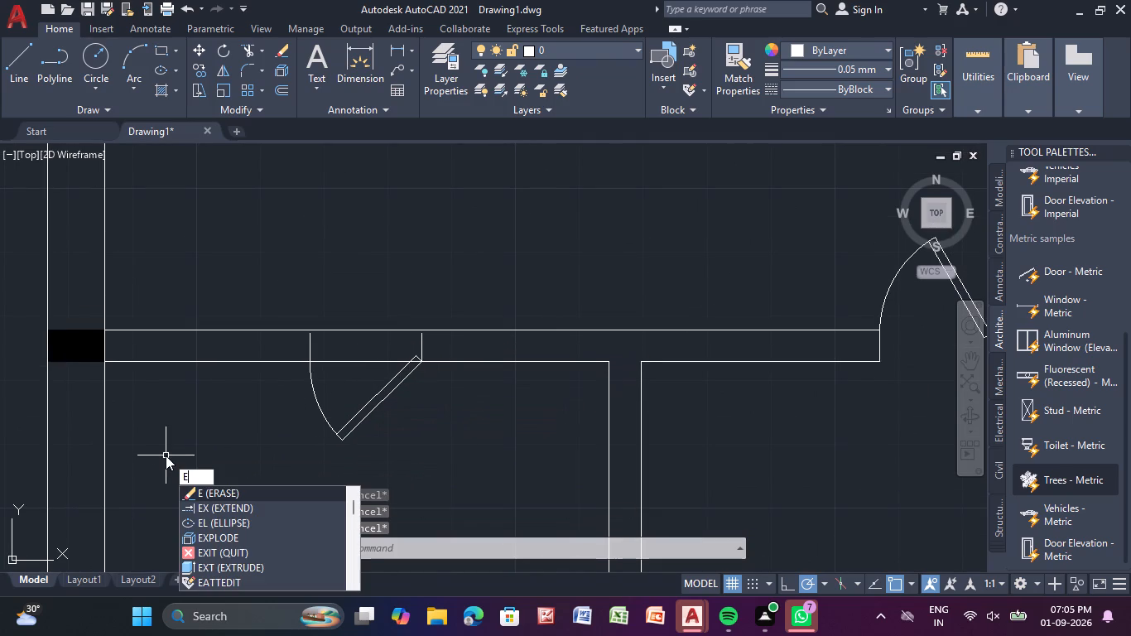
{"action": "key", "text": "Escape"}
{"action": "key", "text": "Escape"}
{"action": "key", "text": "Escape"}
{"action": "key", "text": "Escape"}
{"action": "key", "text": "l"}
{"action": "key", "text": "Return"}
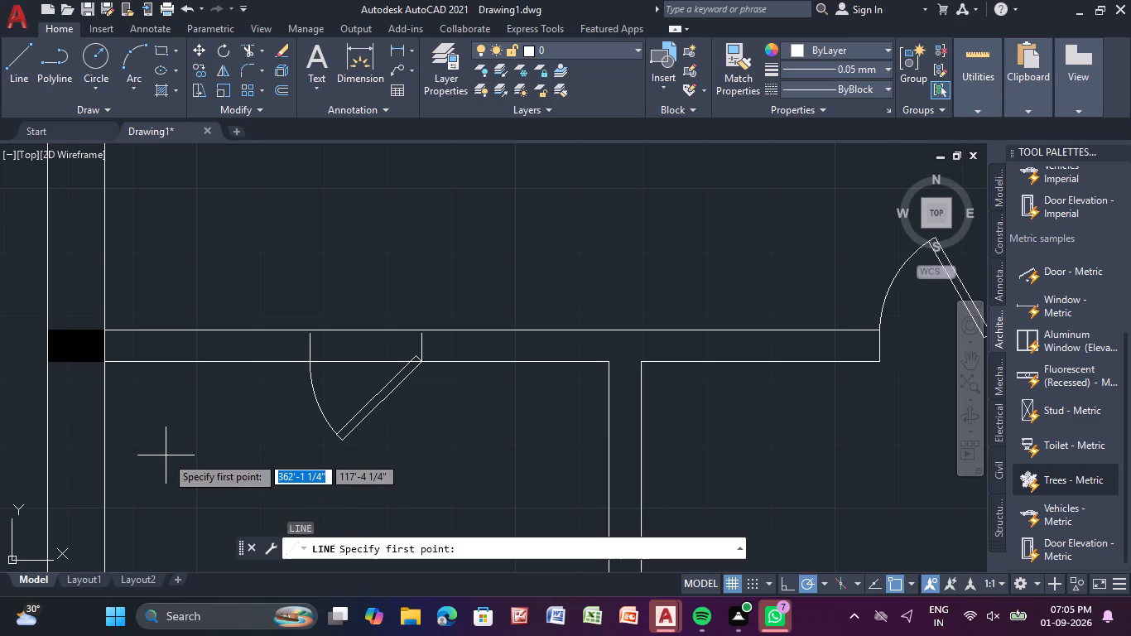
{"action": "scroll", "coordinate": [323, 350], "scroll_direction": "up", "scroll_amount": 3}
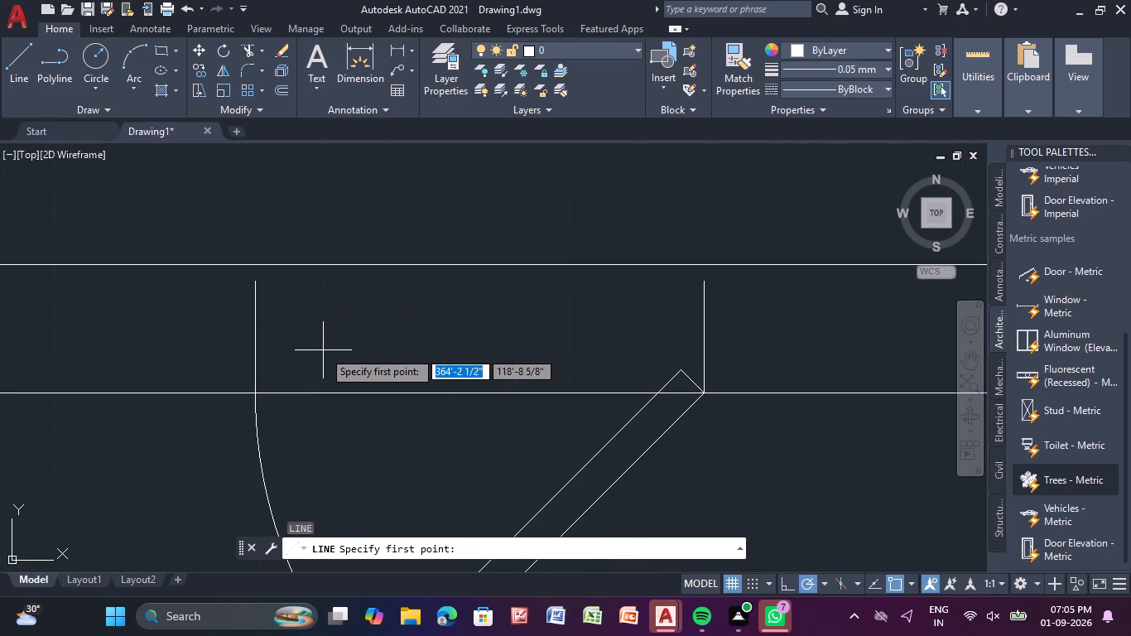
{"action": "left_click", "coordinate": [257, 287]}
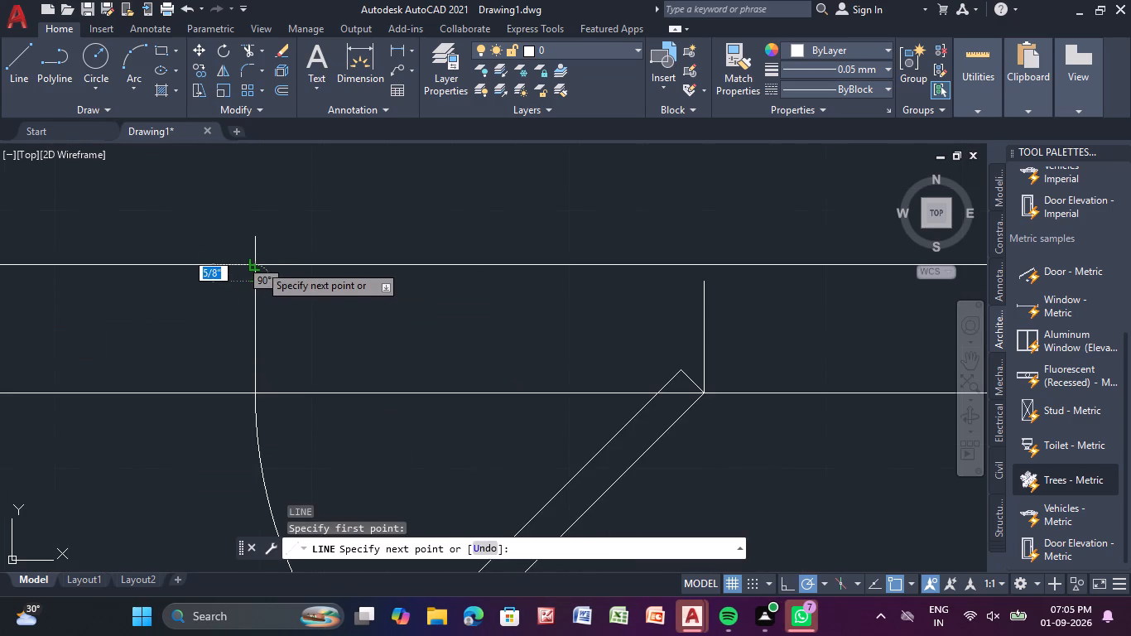
{"action": "left_click", "coordinate": [259, 263]}
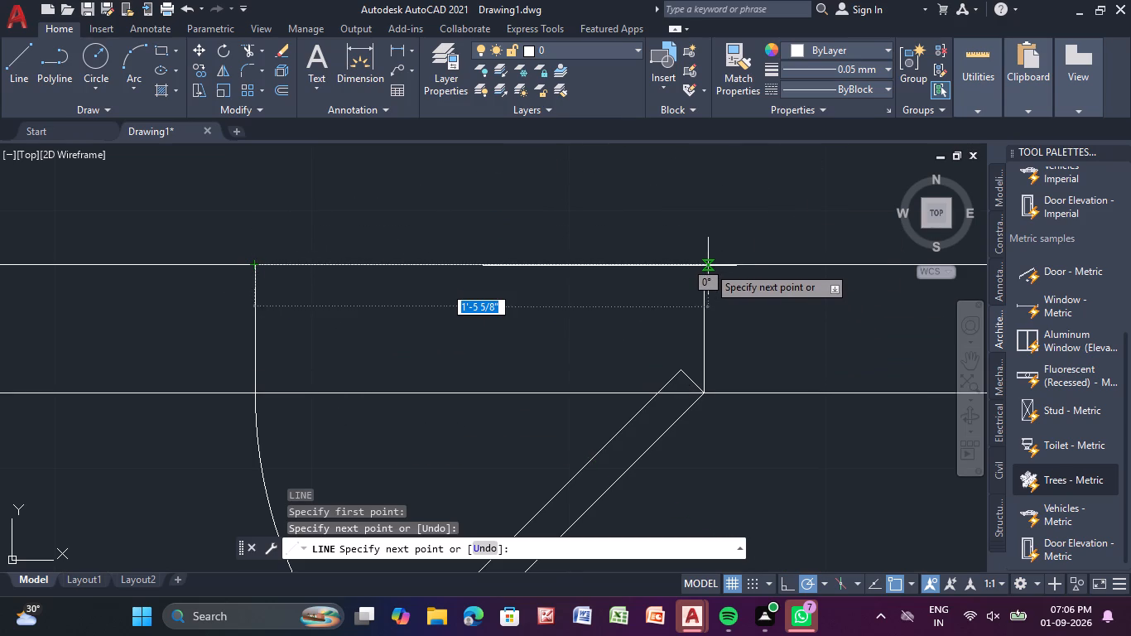
{"action": "scroll", "coordinate": [704, 266], "scroll_direction": "up", "scroll_amount": 3}
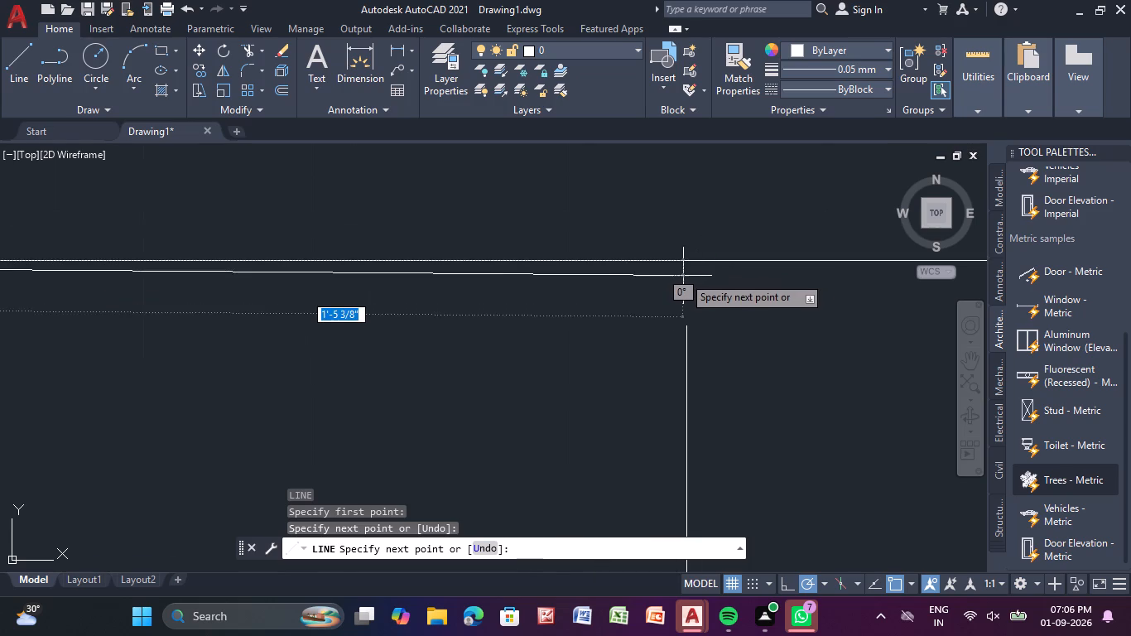
{"action": "left_click", "coordinate": [687, 330]}
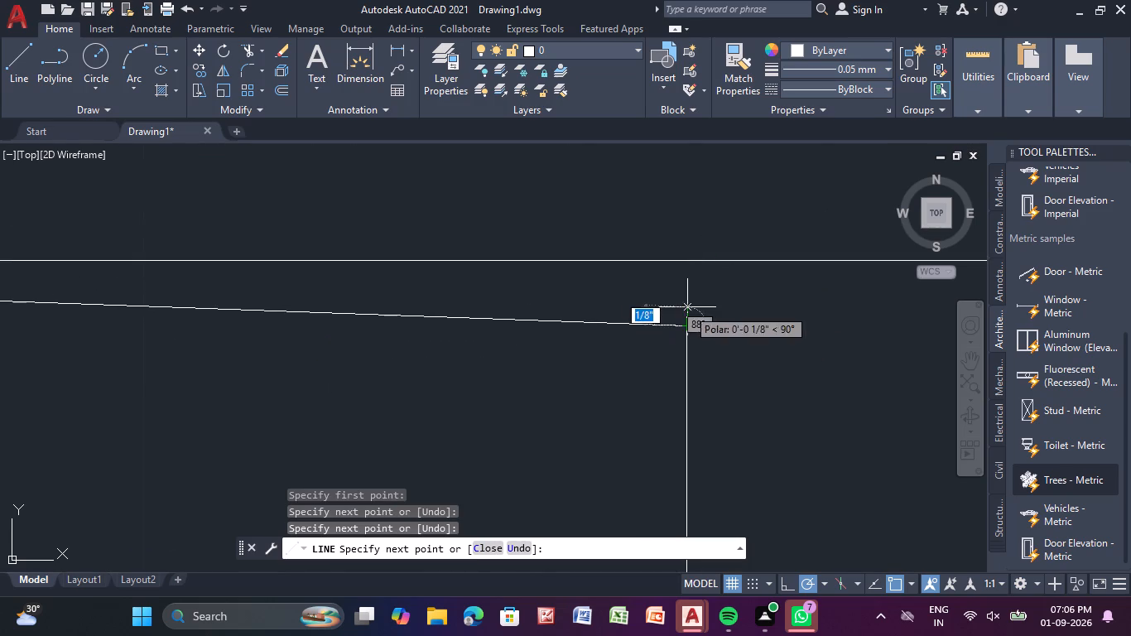
{"action": "left_click", "coordinate": [688, 262]}
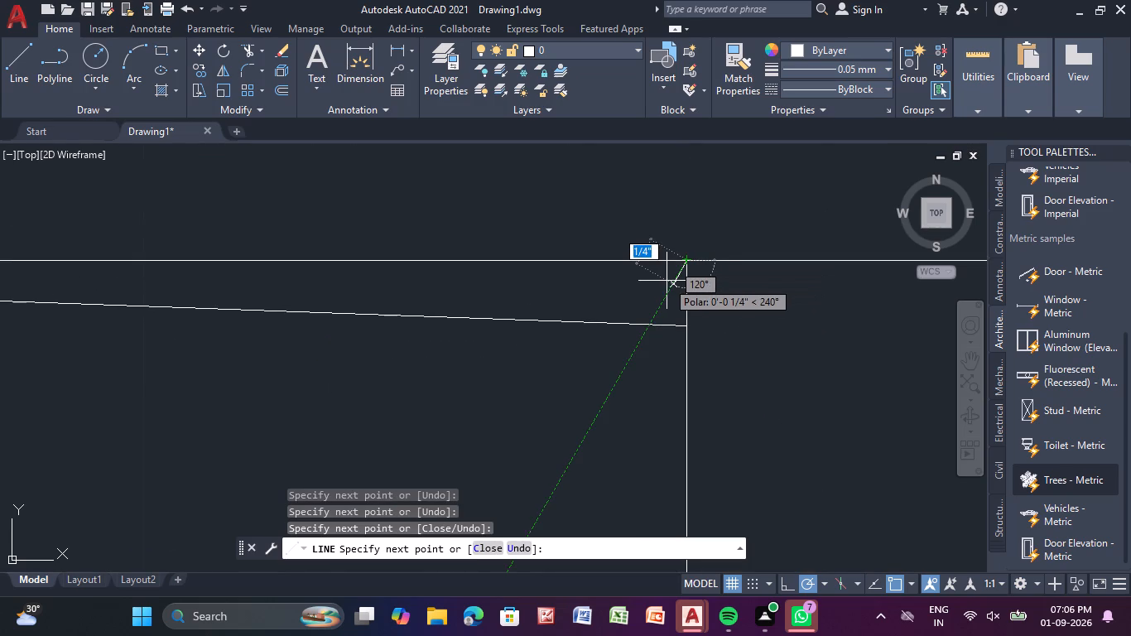
{"action": "key", "text": "Escape"}
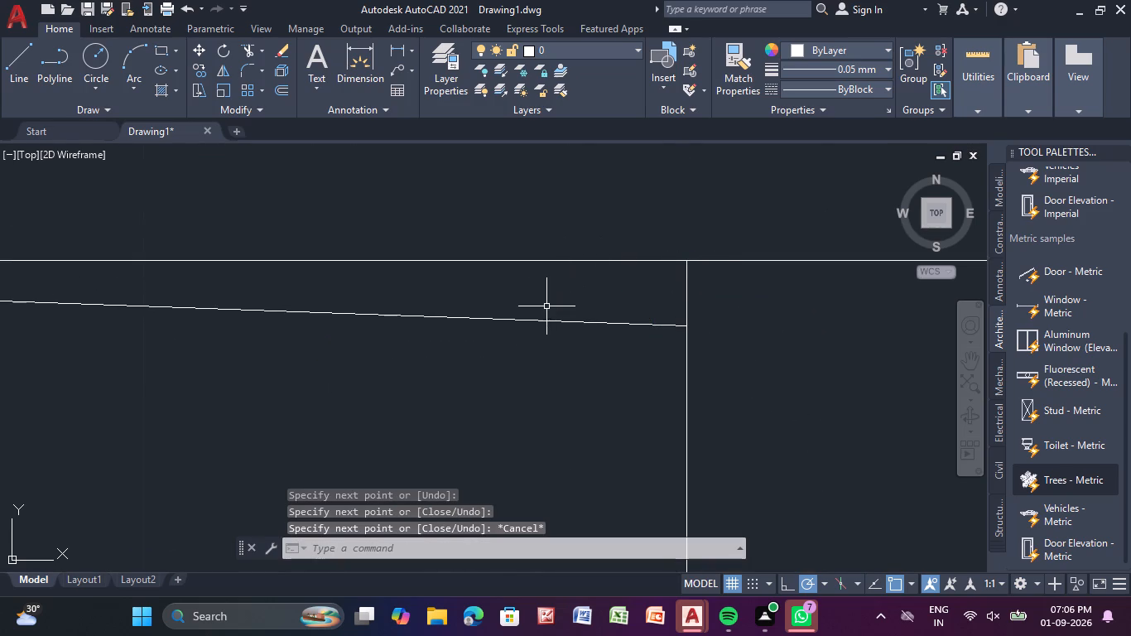
Erase the slanted segment joining the two jambs of the small left room's door.
{"action": "left_click", "coordinate": [541, 319]}
{"action": "key", "text": "Delete"}
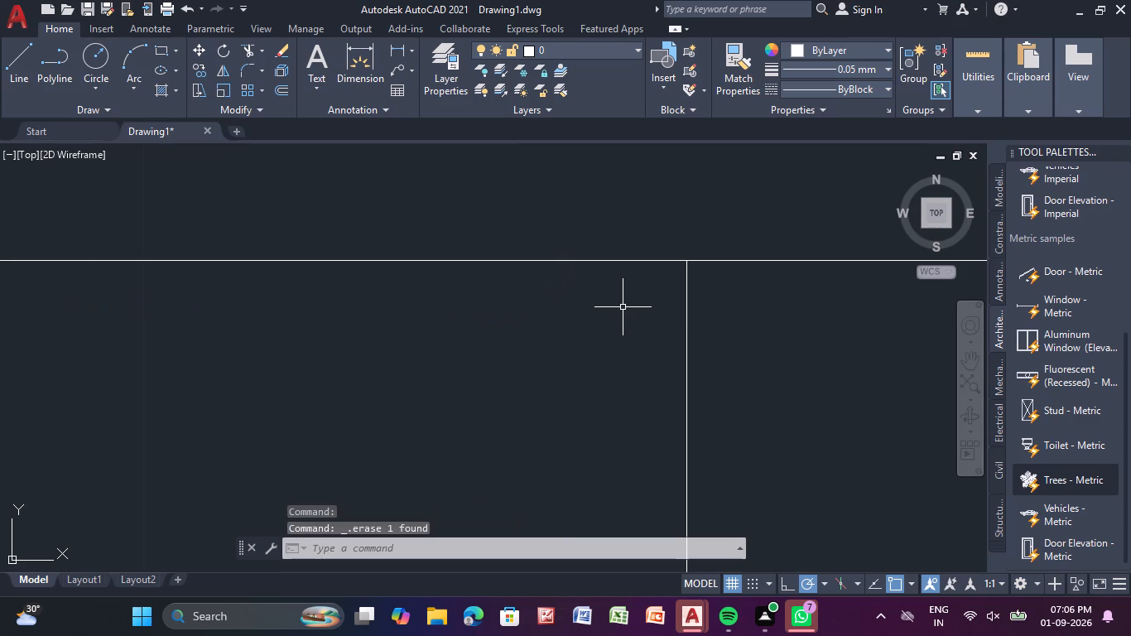
Trim both wall lines between the jambs of the small left room's door, including the stub inside its leaf.
{"action": "scroll", "coordinate": [623, 306], "scroll_direction": "up", "scroll_amount": 1}
{"action": "scroll", "coordinate": [623, 306], "scroll_direction": "down", "scroll_amount": 4}
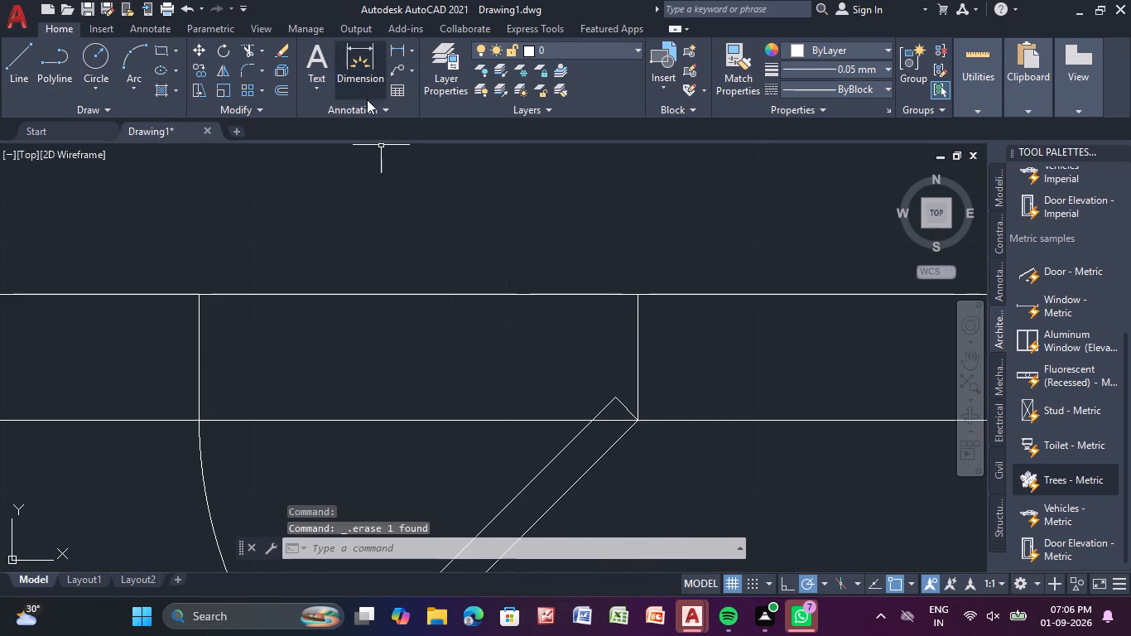
{"action": "left_click_drag", "start_coordinate": [251, 46], "coordinate": [250, 55]}
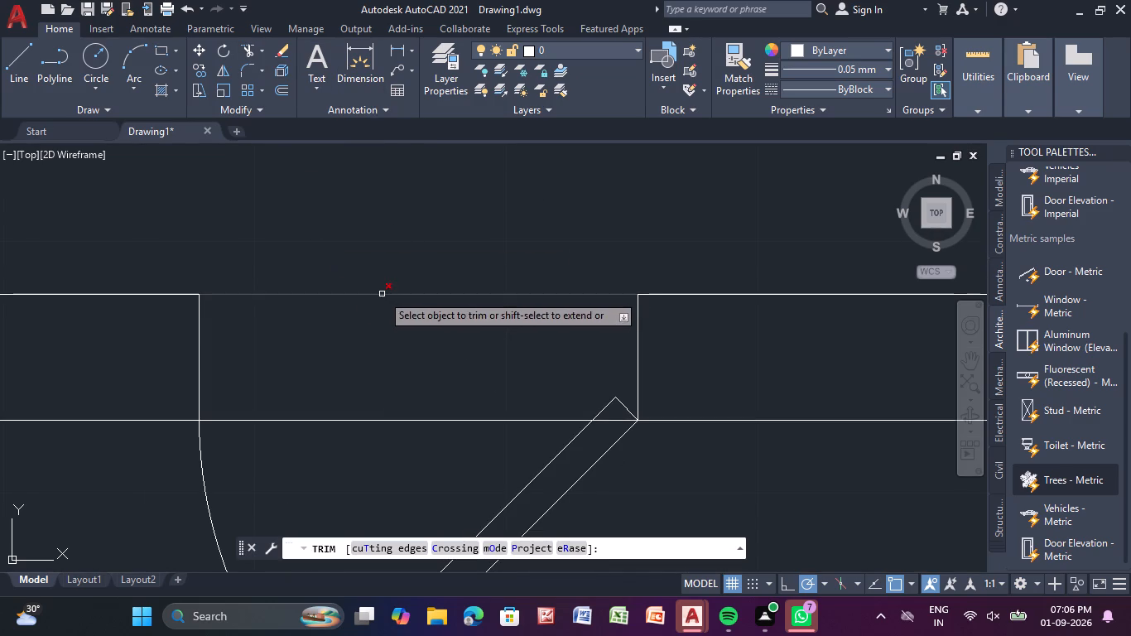
{"action": "left_click", "coordinate": [382, 294]}
{"action": "scroll", "coordinate": [363, 432], "scroll_direction": "down", "scroll_amount": 2}
{"action": "middle_click", "coordinate": [361, 426]}
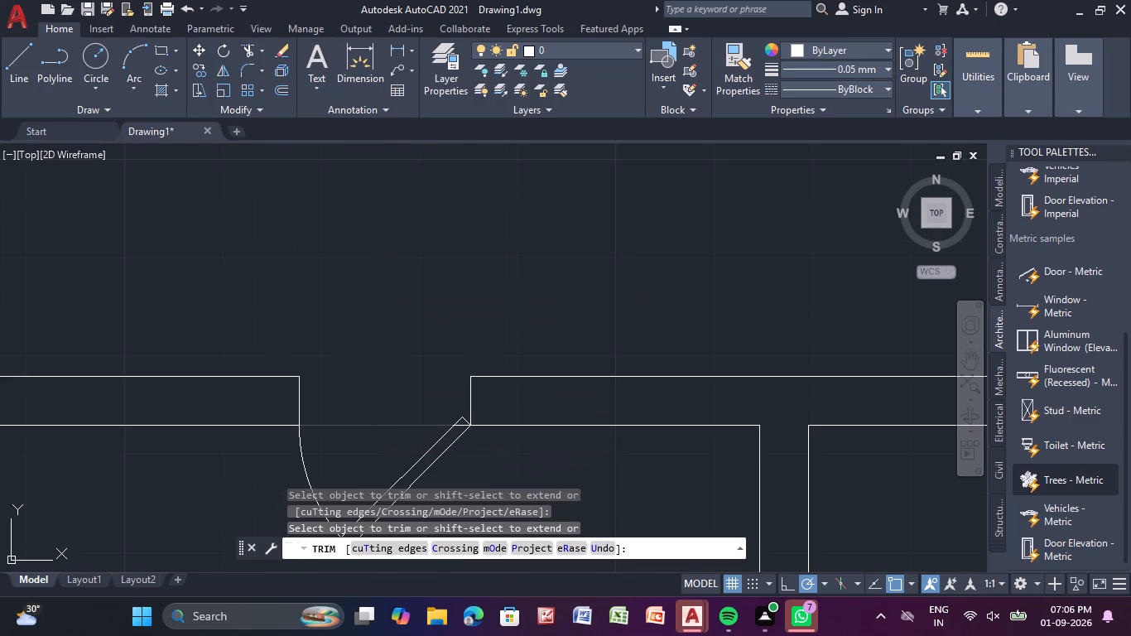
{"action": "left_click", "coordinate": [360, 426]}
{"action": "middle_click_drag", "start_coordinate": [402, 416], "coordinate": [436, 330]}
{"action": "scroll", "coordinate": [503, 350], "scroll_direction": "up", "scroll_amount": 3}
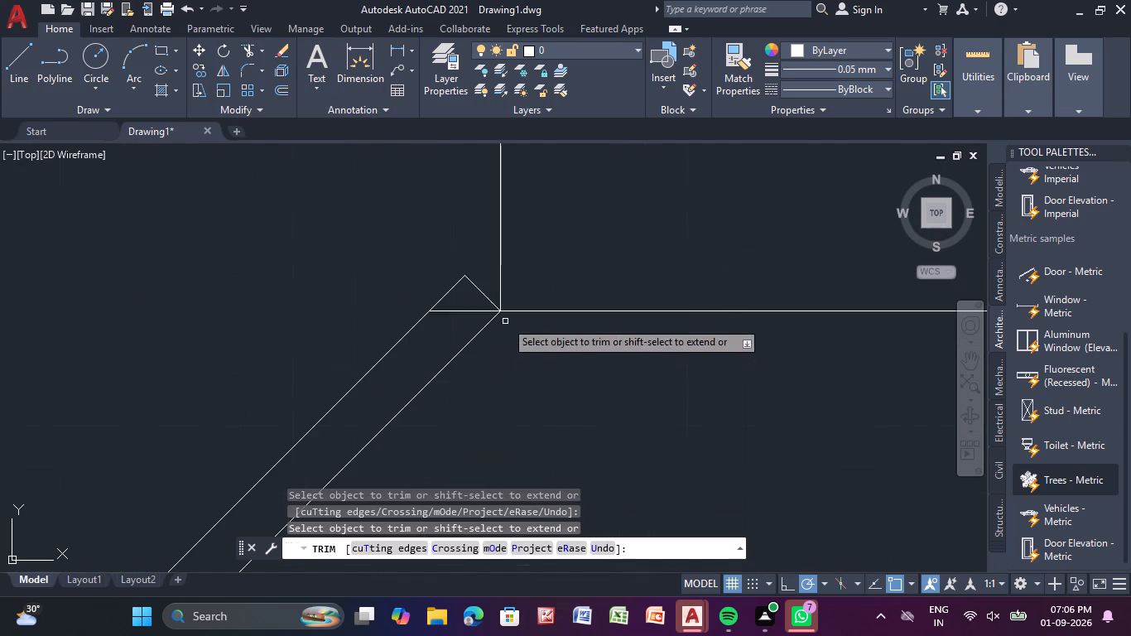
{"action": "left_click", "coordinate": [477, 313]}
Trim the vertical partition's room-side line across the lower-left room's door, including the piece crossing the door leaf.
{"action": "scroll", "coordinate": [514, 340], "scroll_direction": "down", "scroll_amount": 4}
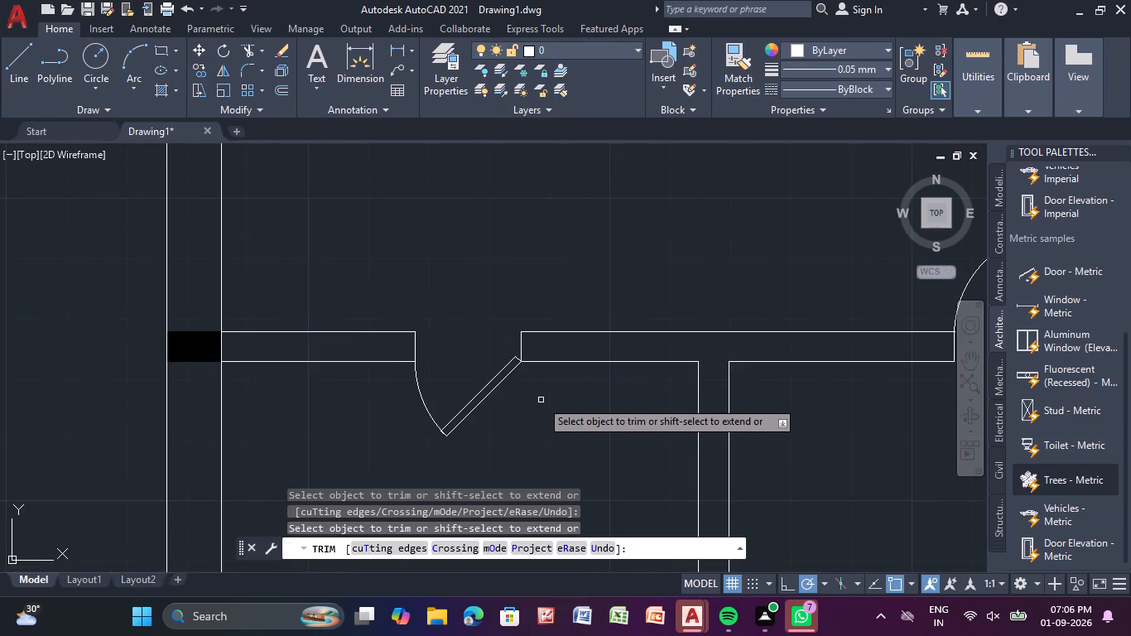
{"action": "scroll", "coordinate": [543, 400], "scroll_direction": "down", "scroll_amount": 2}
{"action": "middle_click_drag", "start_coordinate": [537, 409], "coordinate": [567, 176]}
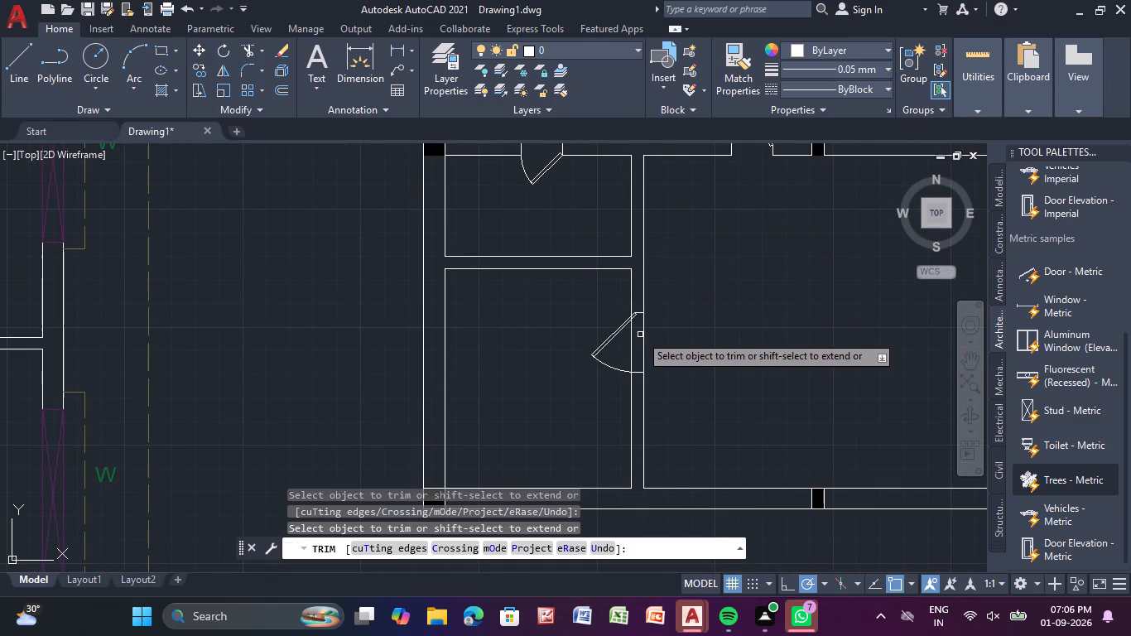
{"action": "left_click", "coordinate": [633, 340]}
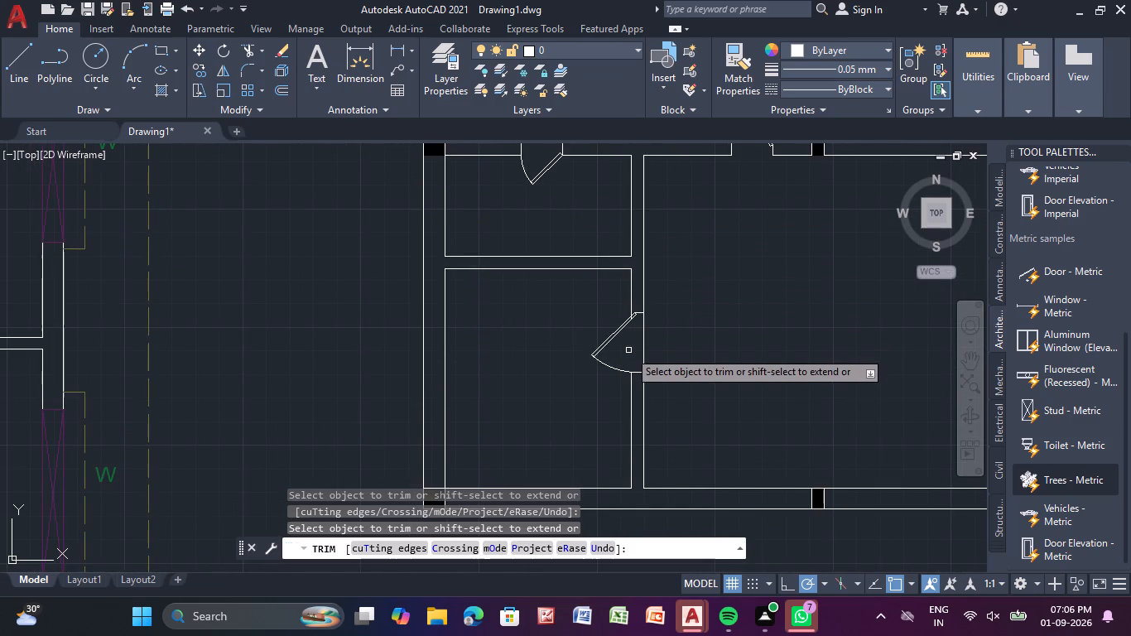
{"action": "scroll", "coordinate": [633, 323], "scroll_direction": "up", "scroll_amount": 4}
{"action": "middle_click_drag", "start_coordinate": [633, 323], "coordinate": [604, 393]}
{"action": "scroll", "coordinate": [604, 361], "scroll_direction": "up", "scroll_amount": 2}
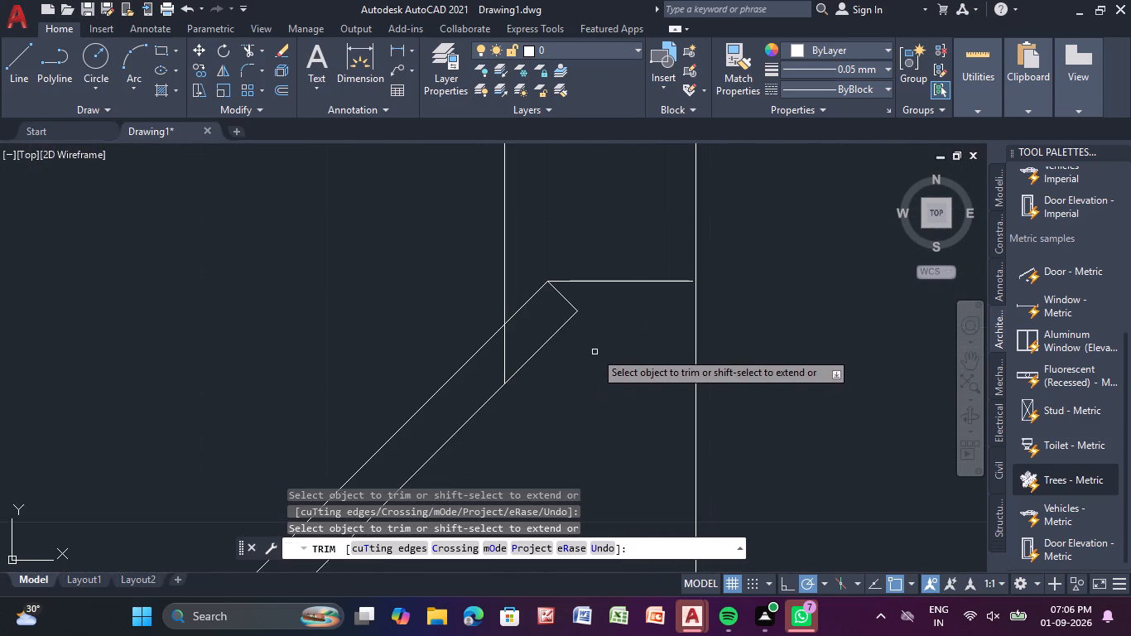
{"action": "left_click", "coordinate": [506, 354]}
Draw a continuous line extending both jambs of the lower-left room's door to the vertical partition's outer line.
{"action": "scroll", "coordinate": [606, 358], "scroll_direction": "down", "scroll_amount": 1}
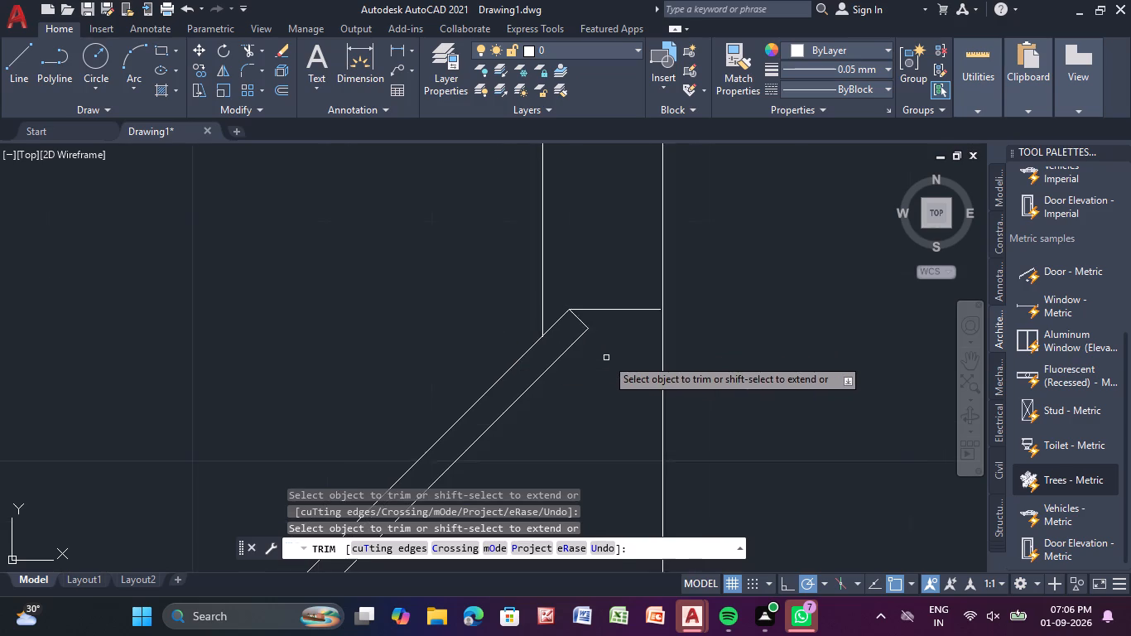
{"action": "scroll", "coordinate": [606, 358], "scroll_direction": "down", "scroll_amount": 1}
{"action": "middle_click_drag", "start_coordinate": [606, 358], "coordinate": [606, 248]}
{"action": "middle_click_drag", "start_coordinate": [758, 343], "coordinate": [740, 219]}
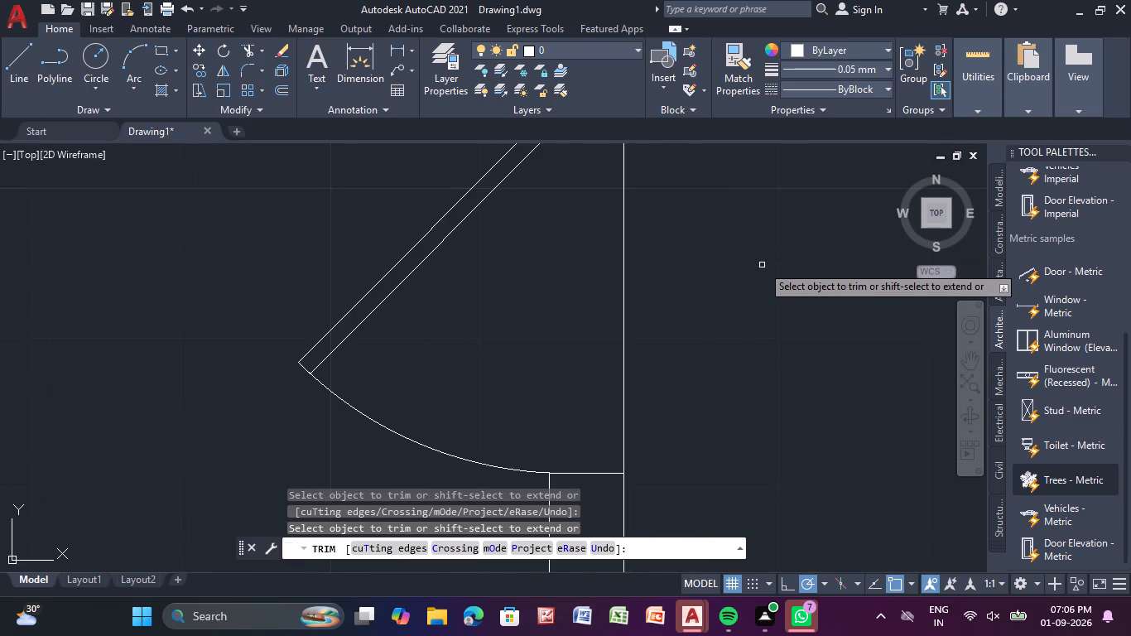
{"action": "key", "text": "Escape"}
{"action": "key", "text": "Escape"}
{"action": "key", "text": "l"}
{"action": "key", "text": "Return"}
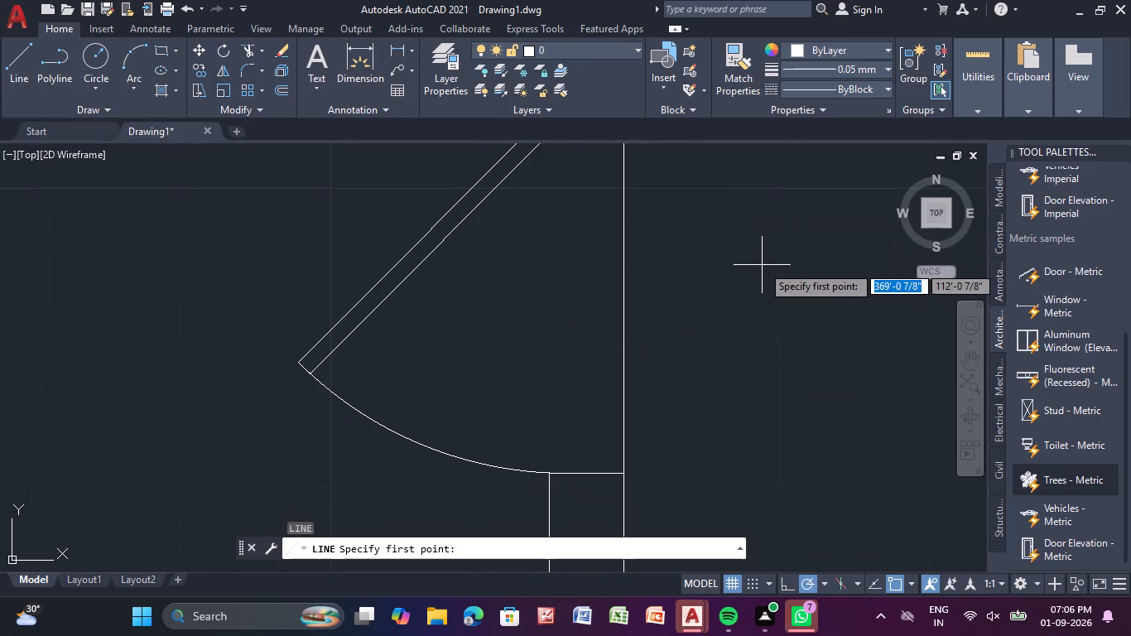
{"action": "scroll", "coordinate": [556, 464], "scroll_direction": "up", "scroll_amount": 3}
{"action": "middle_click_drag", "start_coordinate": [637, 460], "coordinate": [490, 265]}
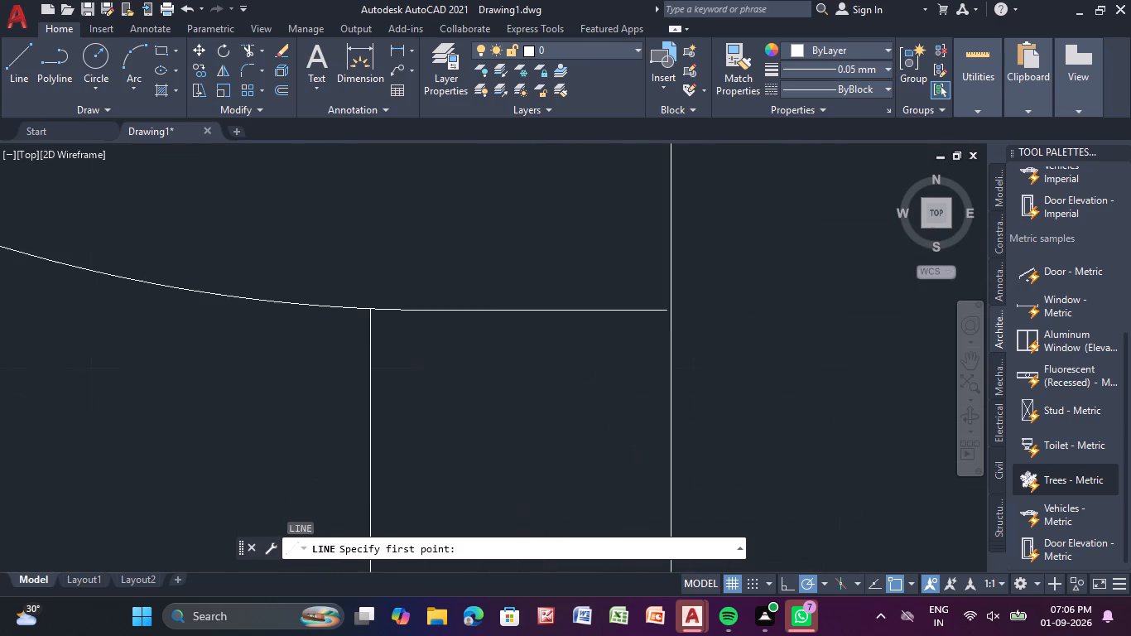
{"action": "scroll", "coordinate": [623, 351], "scroll_direction": "up", "scroll_amount": 3}
{"action": "middle_click_drag", "start_coordinate": [623, 350], "coordinate": [477, 572]}
{"action": "scroll", "coordinate": [645, 405], "scroll_direction": "up", "scroll_amount": 2}
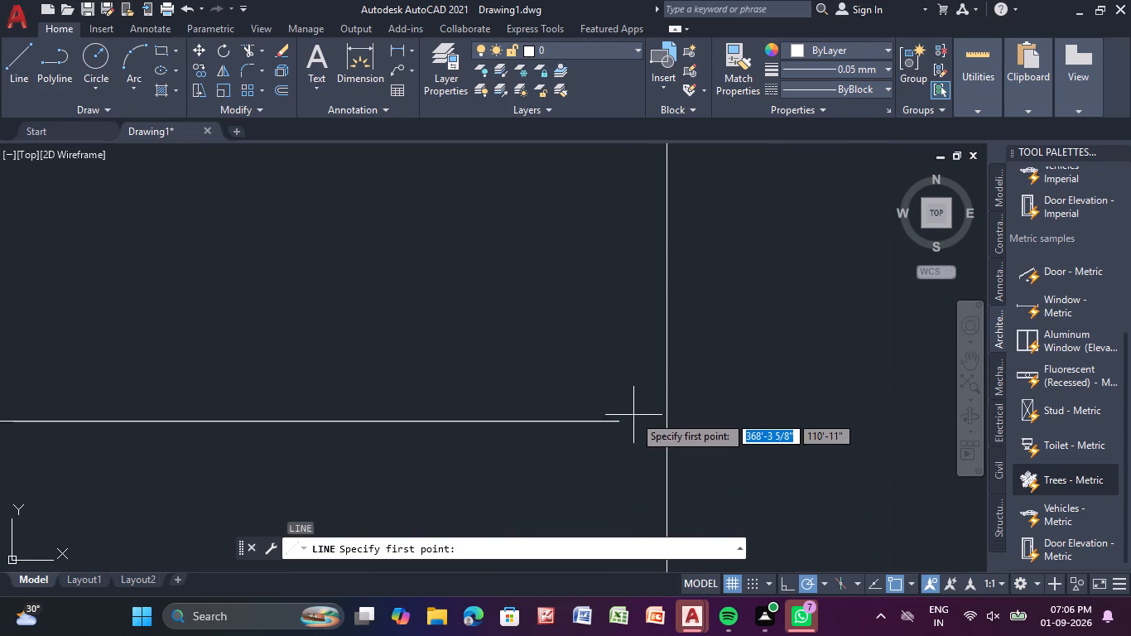
{"action": "left_click", "coordinate": [620, 423]}
{"action": "left_click", "coordinate": [671, 423]}
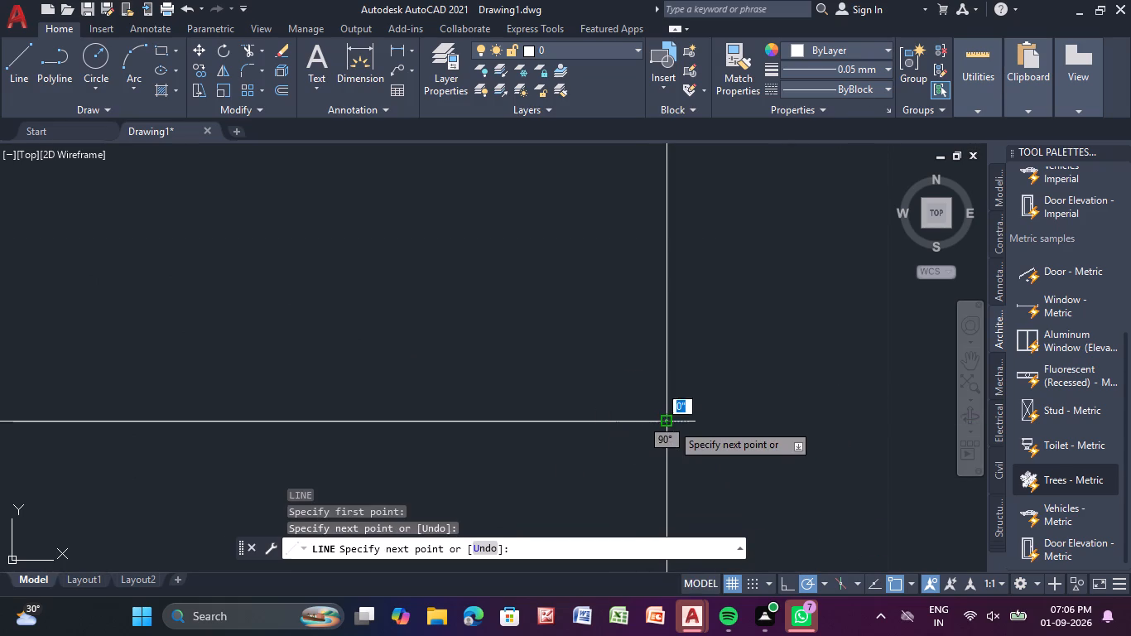
{"action": "middle_click_drag", "start_coordinate": [676, 208], "coordinate": [638, 602]}
{"action": "scroll", "coordinate": [679, 300], "scroll_direction": "down", "scroll_amount": 2}
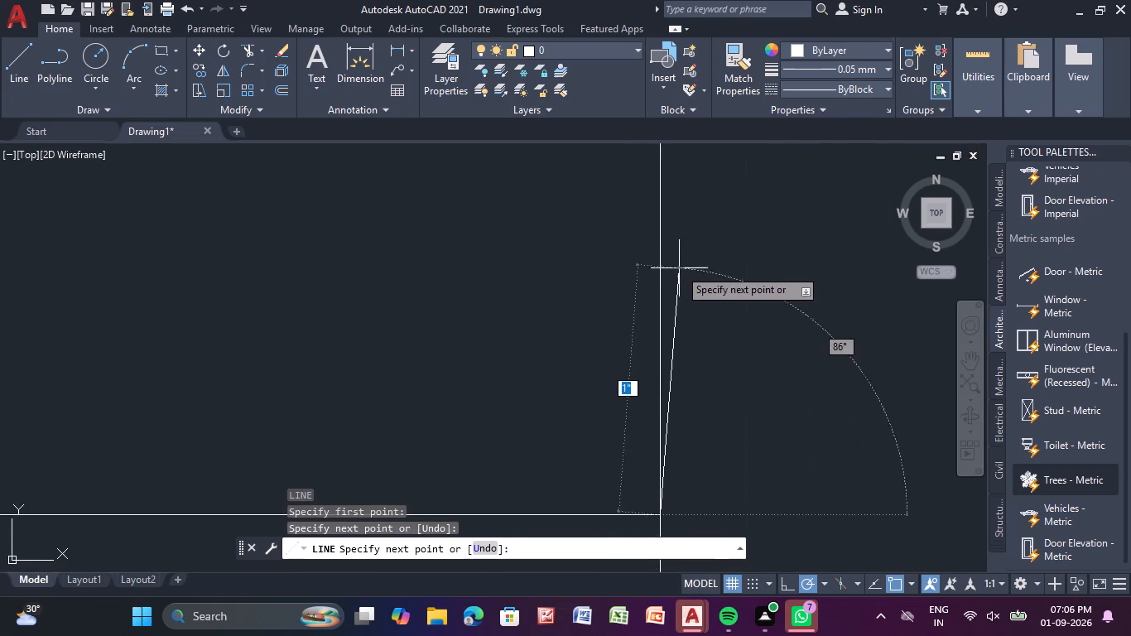
{"action": "scroll", "coordinate": [681, 263], "scroll_direction": "down", "scroll_amount": 2}
{"action": "middle_click_drag", "start_coordinate": [681, 263], "coordinate": [647, 521]}
{"action": "middle_click_drag", "start_coordinate": [689, 210], "coordinate": [653, 462]}
{"action": "scroll", "coordinate": [624, 284], "scroll_direction": "down", "scroll_amount": 1}
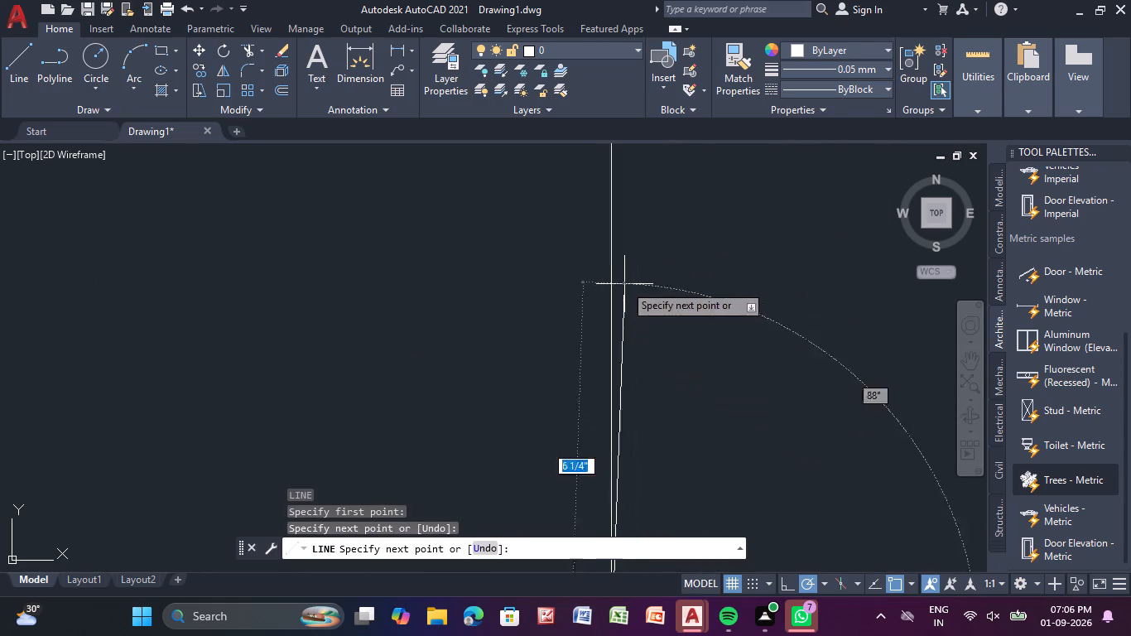
{"action": "scroll", "coordinate": [624, 284], "scroll_direction": "down", "scroll_amount": 2}
{"action": "middle_click_drag", "start_coordinate": [618, 239], "coordinate": [550, 572]}
{"action": "middle_click_drag", "start_coordinate": [550, 195], "coordinate": [470, 437]}
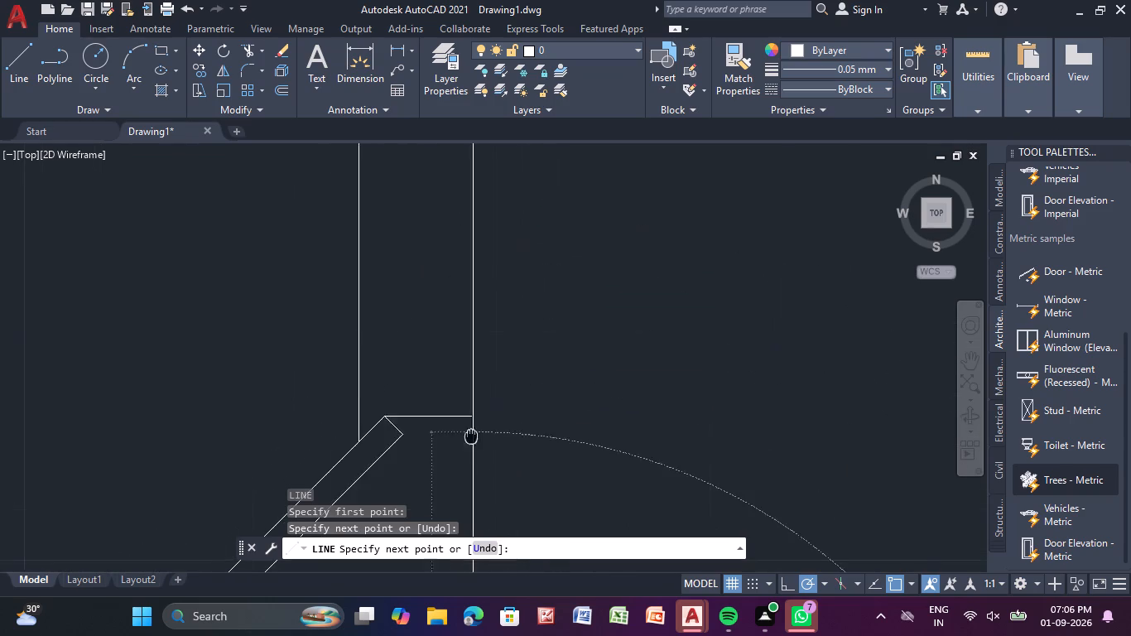
{"action": "middle_click_drag", "start_coordinate": [470, 437], "coordinate": [470, 438]}
{"action": "scroll", "coordinate": [470, 438], "scroll_direction": "up", "scroll_amount": 4}
{"action": "scroll", "coordinate": [438, 349], "scroll_direction": "up", "scroll_amount": 2}
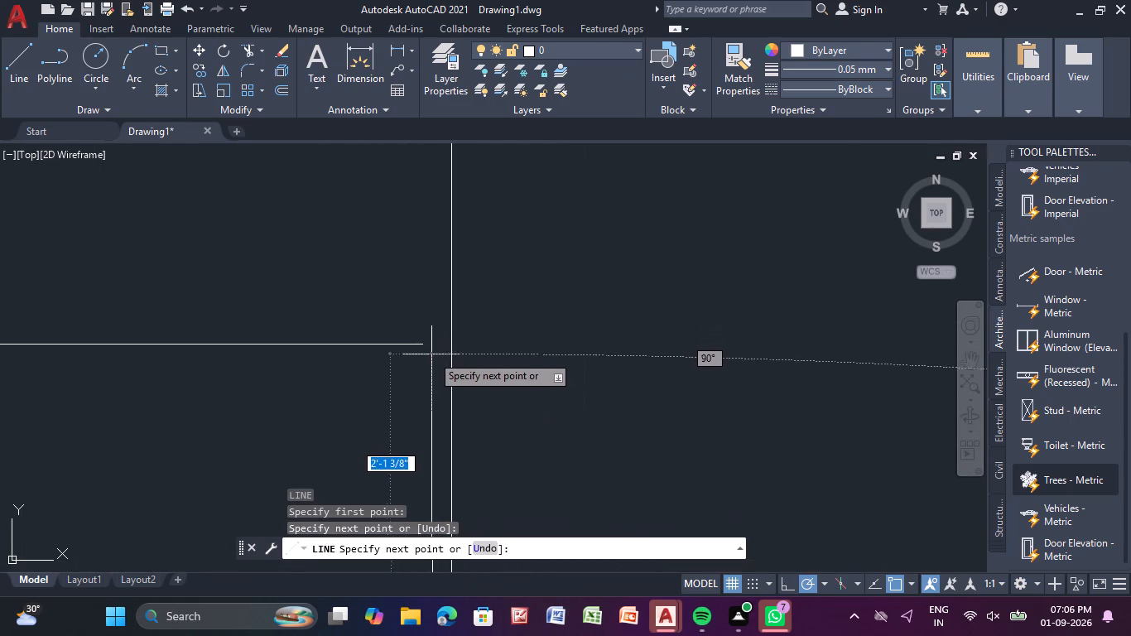
{"action": "left_click", "coordinate": [426, 345]}
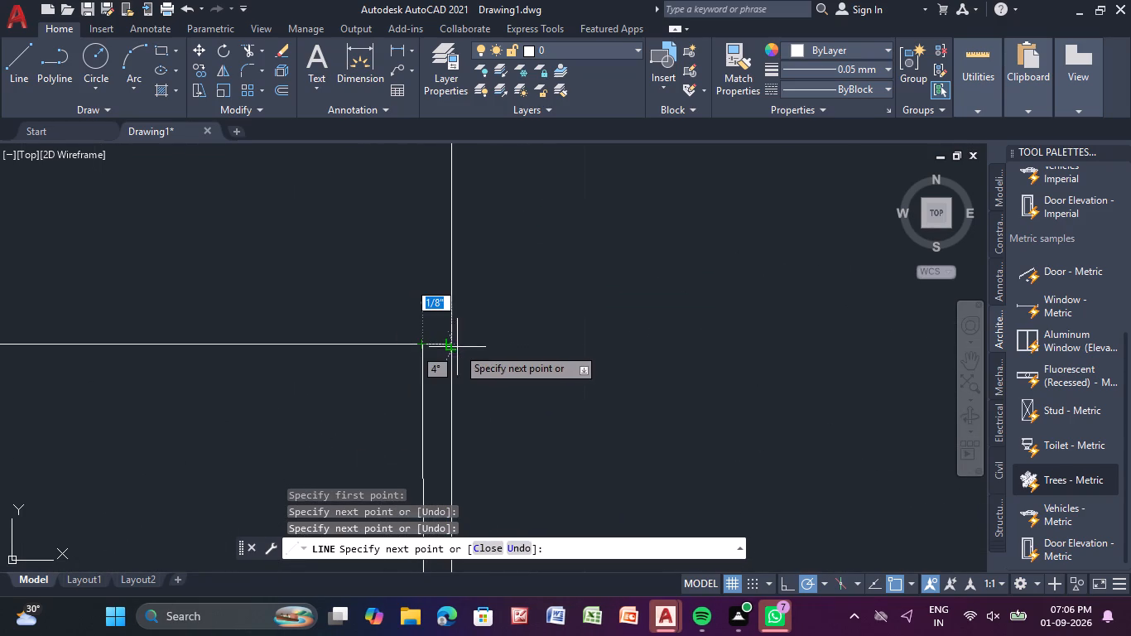
{"action": "left_click", "coordinate": [450, 345]}
{"action": "key", "text": "Escape"}
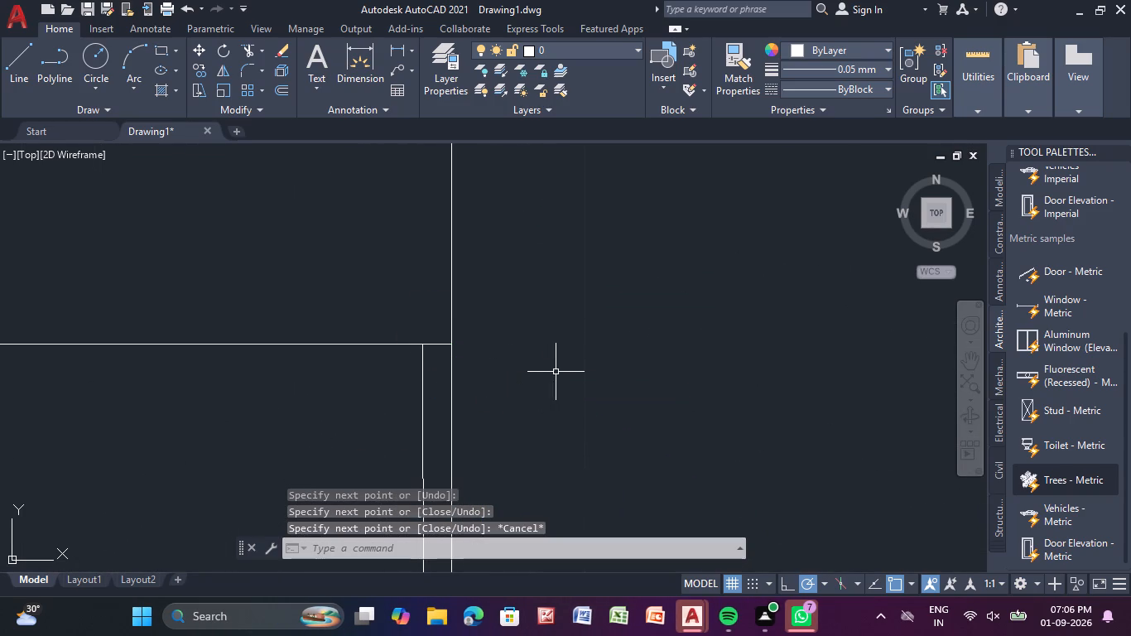
Erase the near-vertical segment joining the two jambs of the lower-left room's door.
{"action": "left_click", "coordinate": [424, 422]}
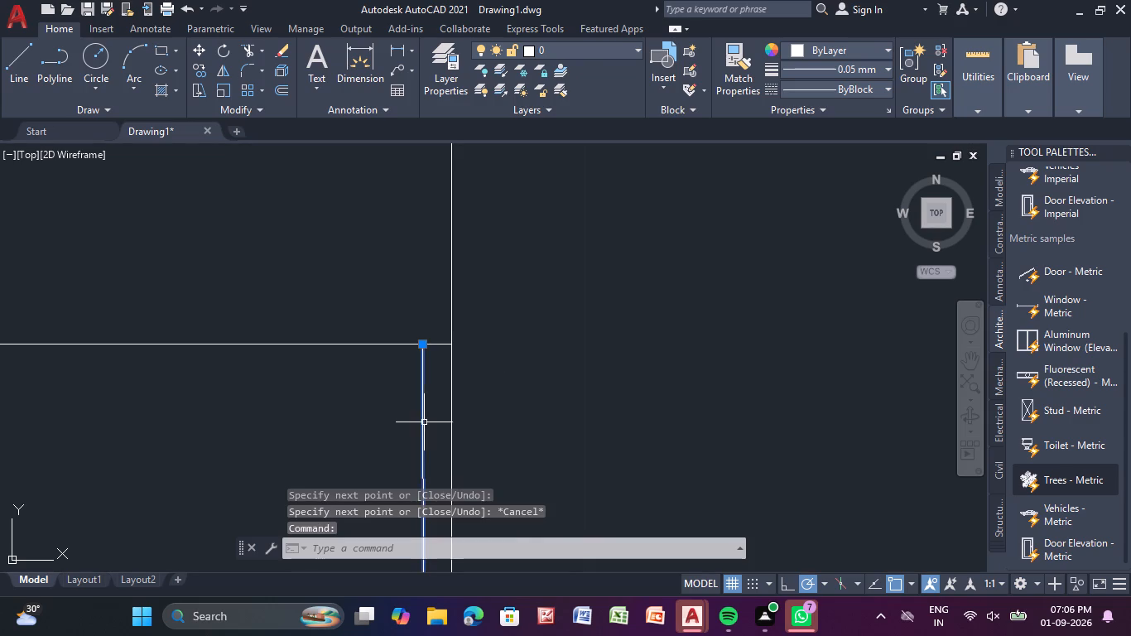
{"action": "key", "text": "Delete"}
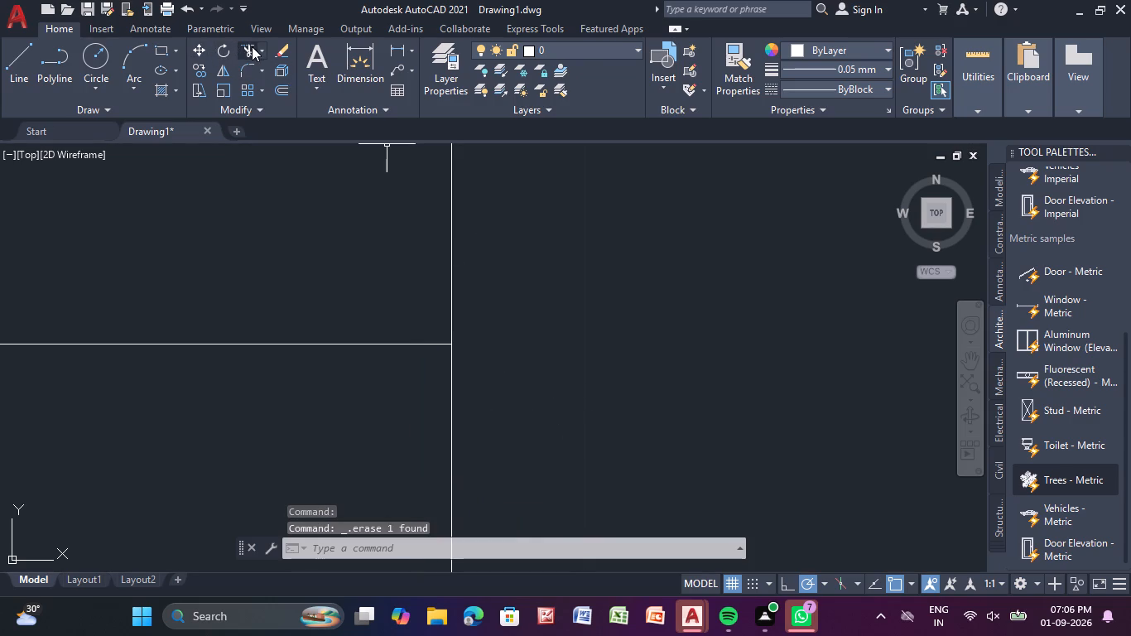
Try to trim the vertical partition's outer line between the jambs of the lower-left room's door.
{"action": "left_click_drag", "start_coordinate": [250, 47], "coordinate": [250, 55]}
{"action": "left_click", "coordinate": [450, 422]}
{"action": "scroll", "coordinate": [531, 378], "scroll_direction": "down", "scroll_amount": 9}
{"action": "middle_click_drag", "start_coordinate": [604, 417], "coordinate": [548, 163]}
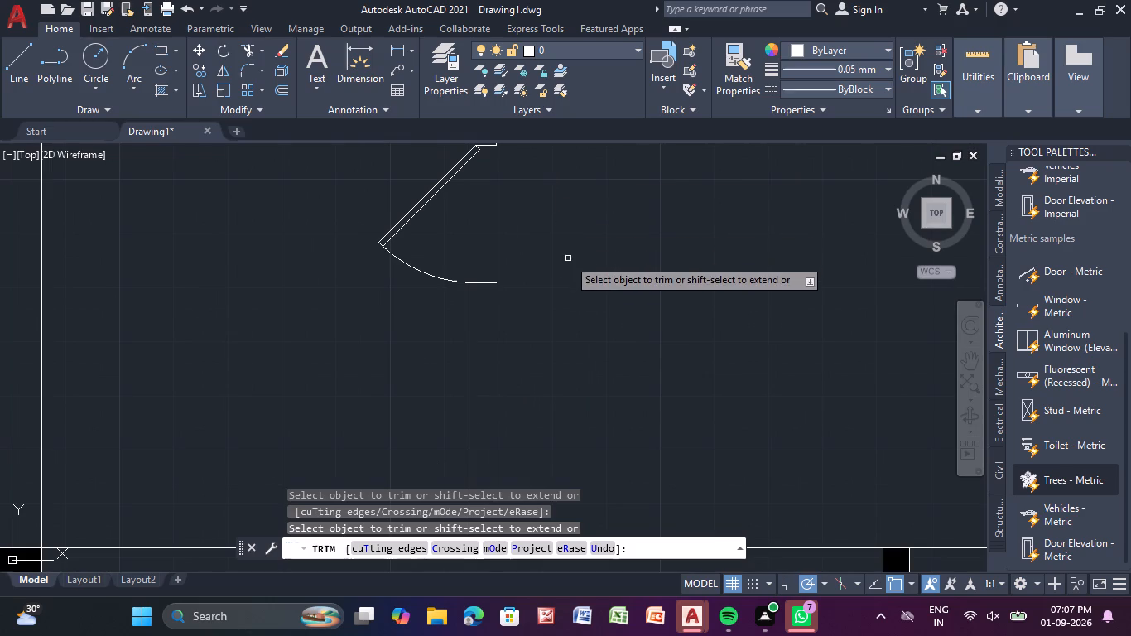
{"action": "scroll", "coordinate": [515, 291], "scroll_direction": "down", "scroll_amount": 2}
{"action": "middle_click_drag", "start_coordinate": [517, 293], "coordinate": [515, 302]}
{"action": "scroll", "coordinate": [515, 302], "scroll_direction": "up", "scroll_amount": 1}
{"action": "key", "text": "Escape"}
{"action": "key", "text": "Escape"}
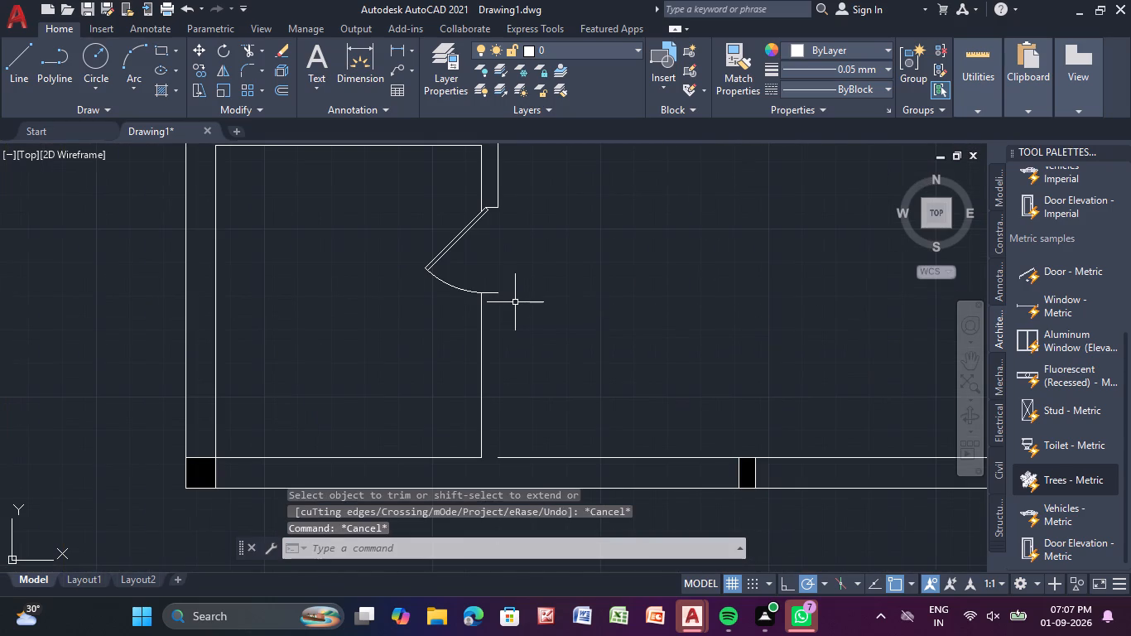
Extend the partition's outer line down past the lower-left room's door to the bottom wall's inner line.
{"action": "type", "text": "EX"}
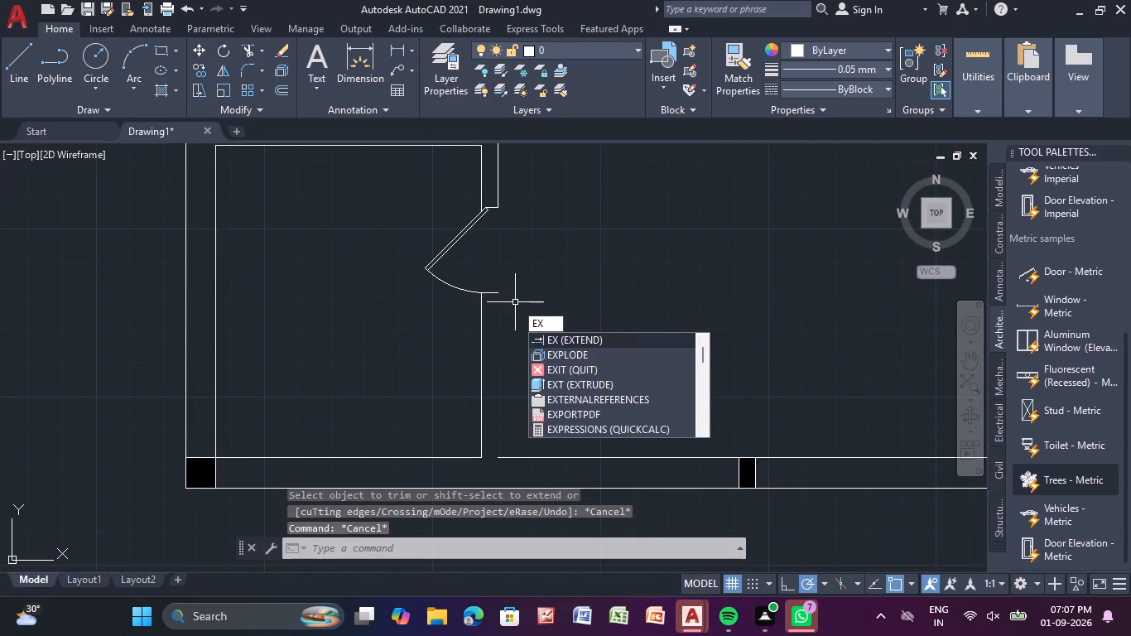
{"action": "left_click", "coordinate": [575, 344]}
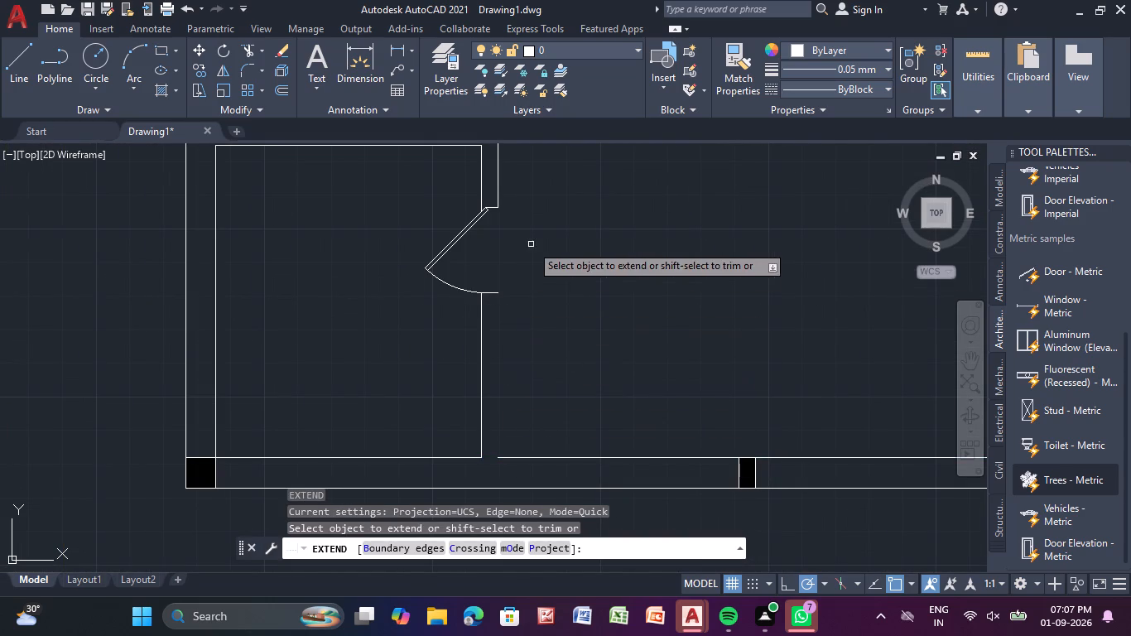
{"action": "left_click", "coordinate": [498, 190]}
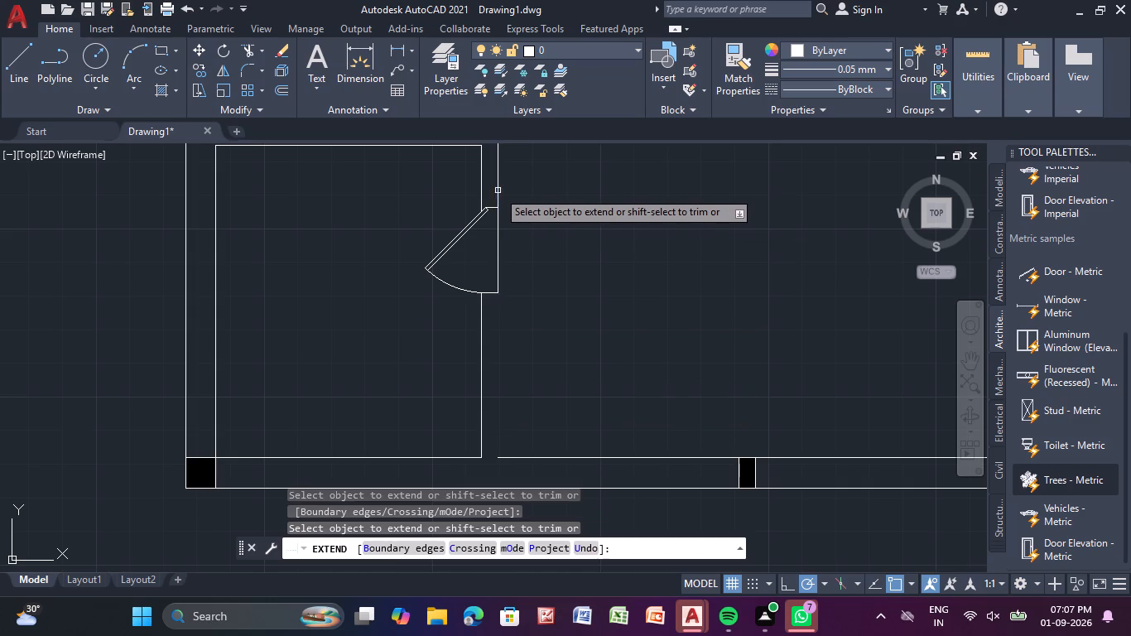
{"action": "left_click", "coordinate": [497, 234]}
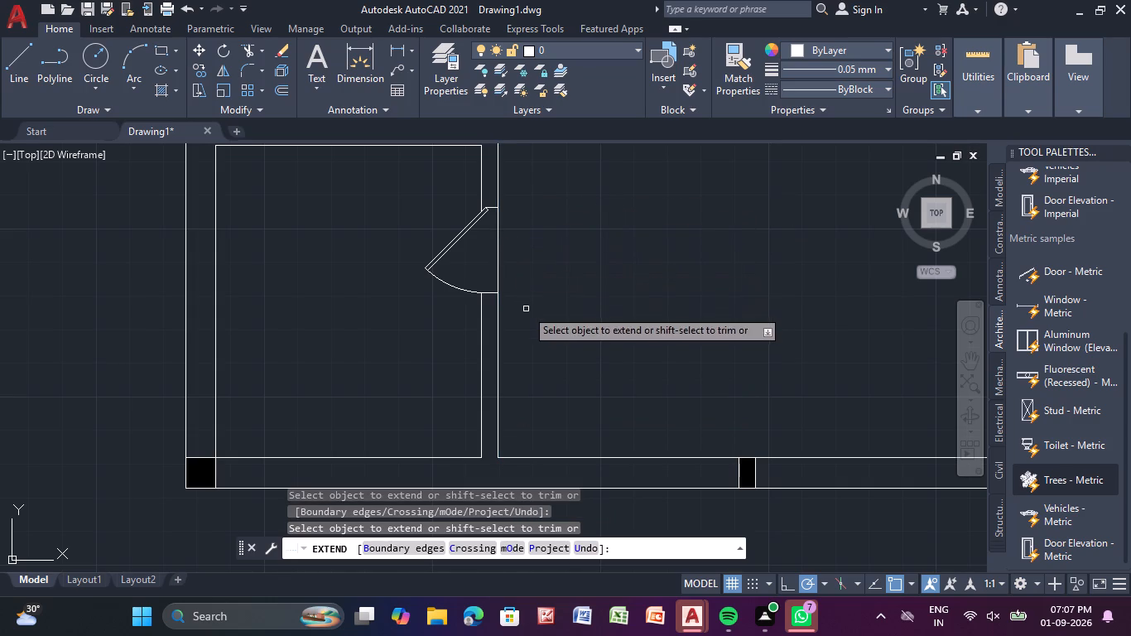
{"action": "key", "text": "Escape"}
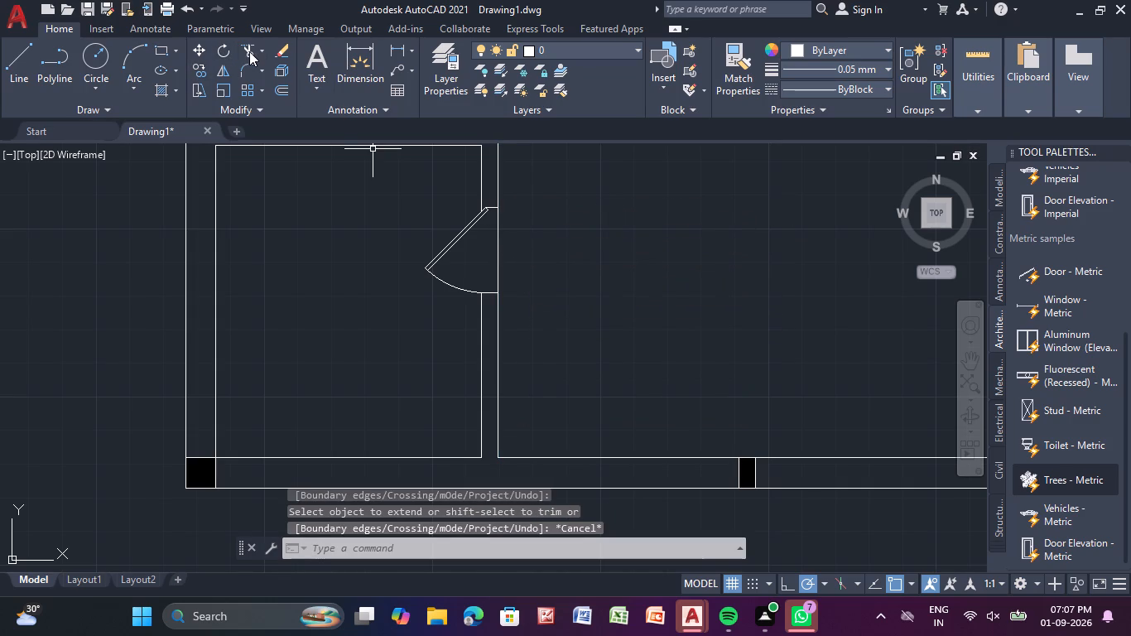
Trim the partition's outer line between the two jambs of the lower-left room's door.
{"action": "left_click", "coordinate": [249, 51]}
{"action": "left_click", "coordinate": [498, 248]}
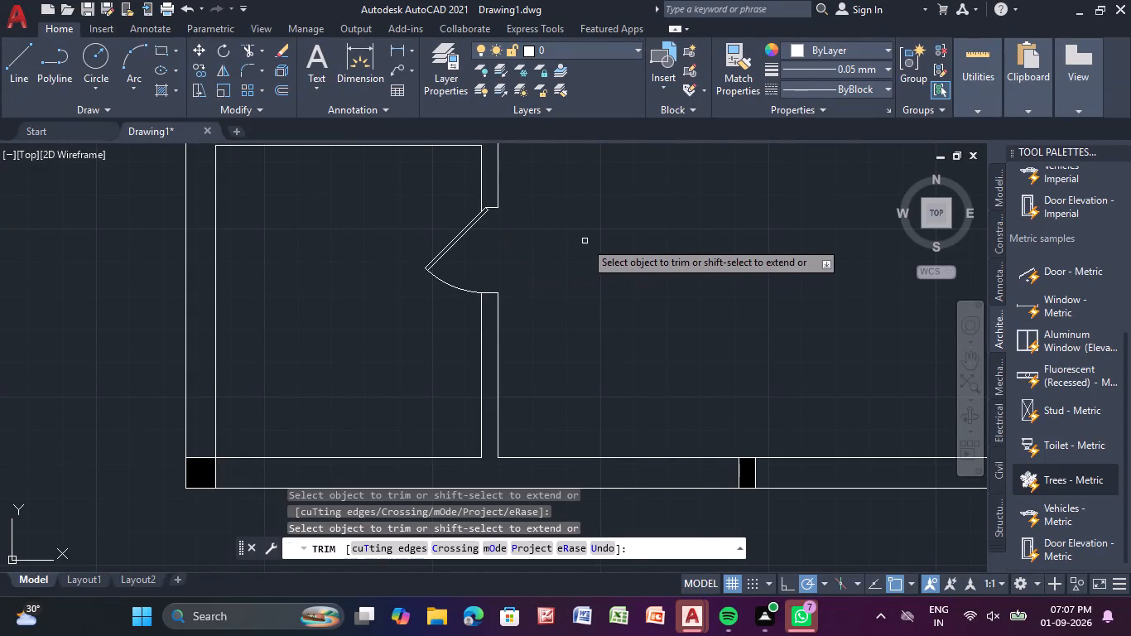
Trim both bottom outer wall lines across the door near the lower-right column, including the piece crossing the door leaf.
{"action": "scroll", "coordinate": [593, 246], "scroll_direction": "down", "scroll_amount": 2}
{"action": "middle_click_drag", "start_coordinate": [600, 248], "coordinate": [249, 330]}
{"action": "middle_click_drag", "start_coordinate": [349, 363], "coordinate": [346, 360]}
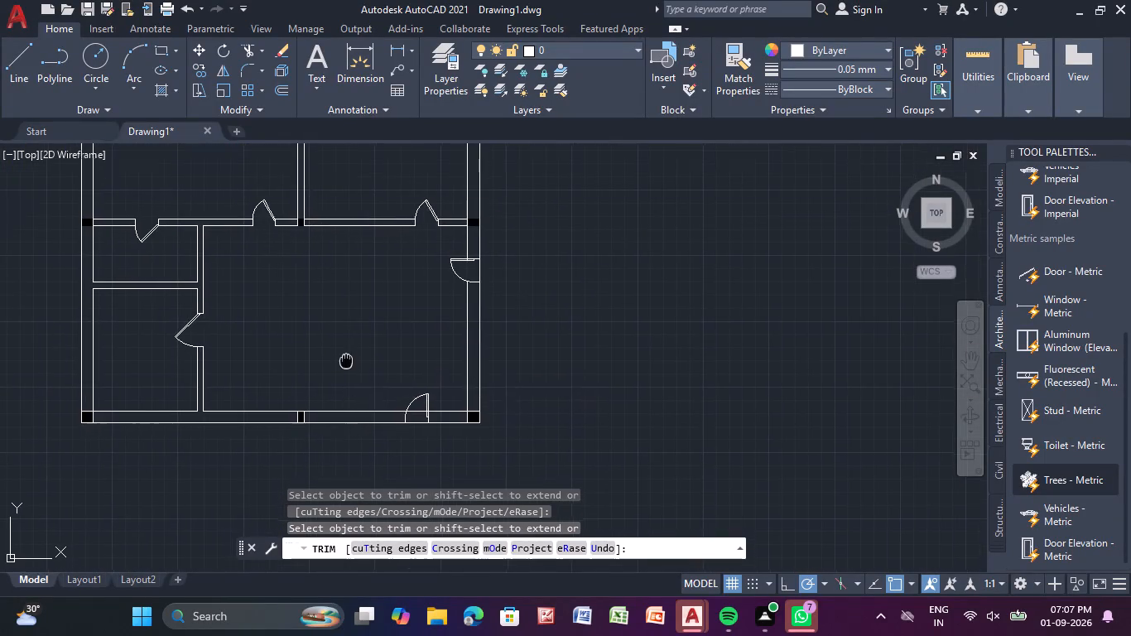
{"action": "middle_click_drag", "start_coordinate": [346, 360], "coordinate": [376, 248]}
{"action": "scroll", "coordinate": [467, 379], "scroll_direction": "up", "scroll_amount": 3}
{"action": "middle_click_drag", "start_coordinate": [457, 340], "coordinate": [496, 506]}
{"action": "middle_click_drag", "start_coordinate": [455, 364], "coordinate": [465, 434]}
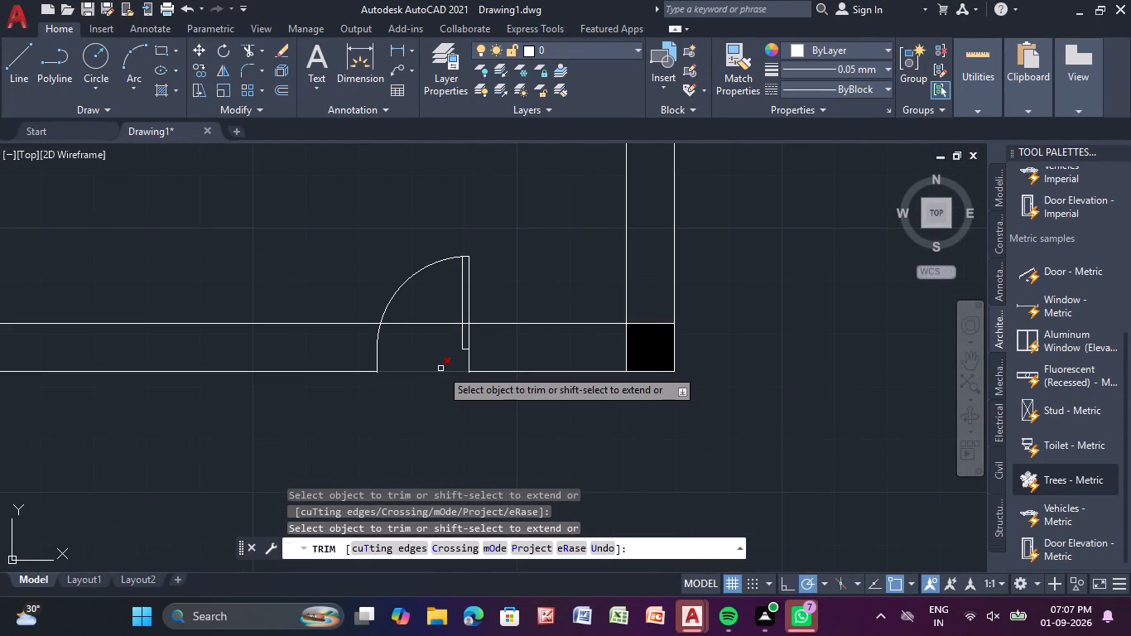
{"action": "left_click", "coordinate": [437, 371]}
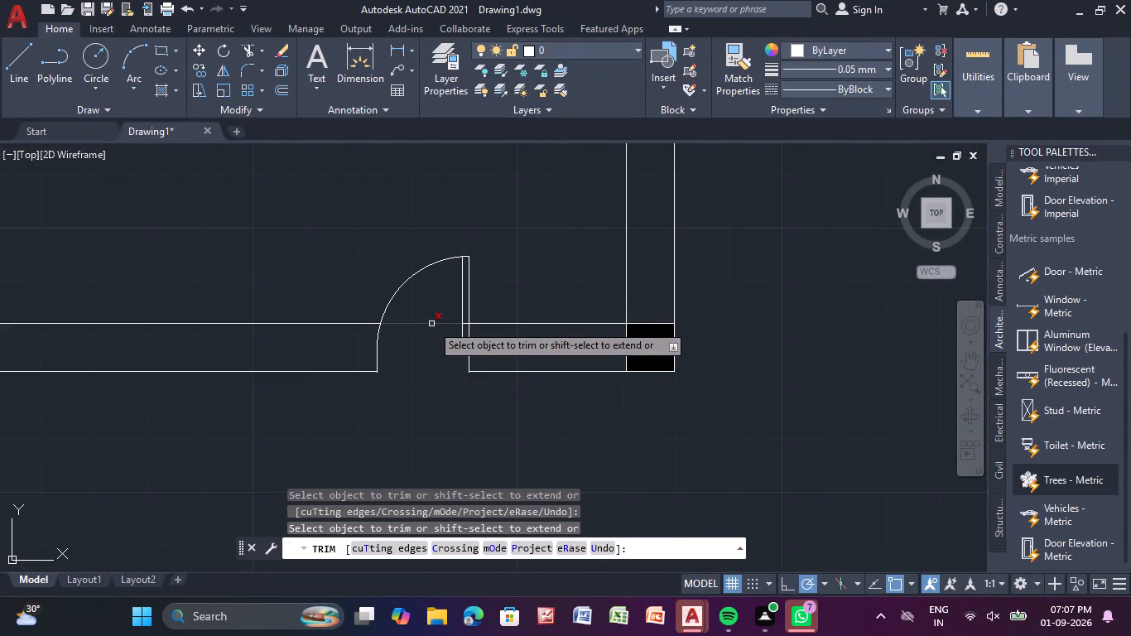
{"action": "left_click", "coordinate": [431, 324]}
{"action": "scroll", "coordinate": [470, 324], "scroll_direction": "up", "scroll_amount": 2}
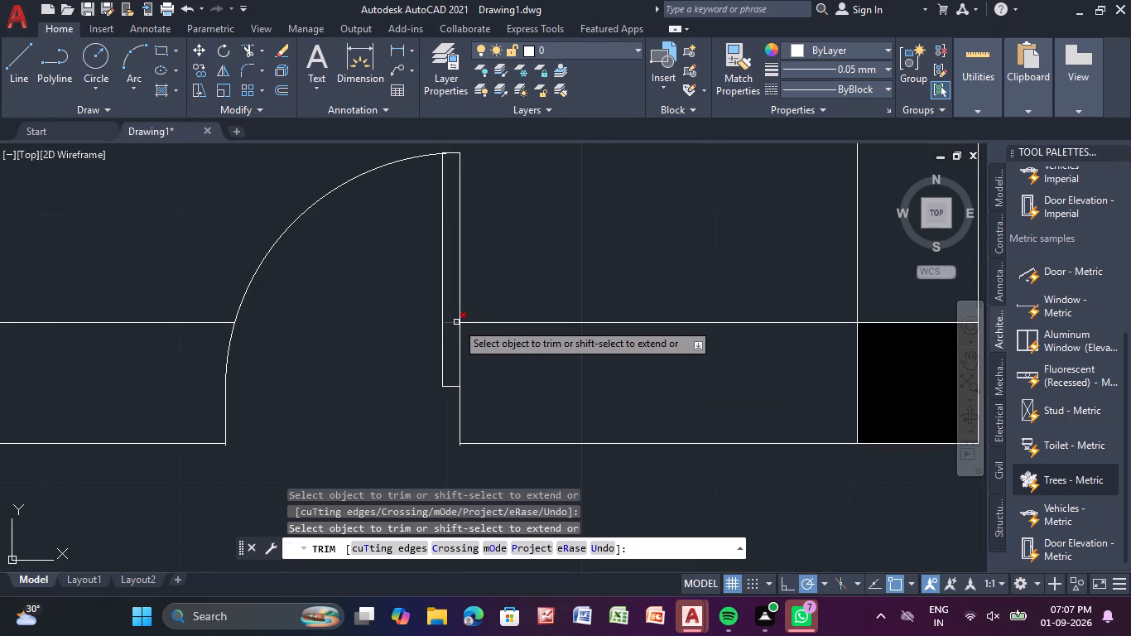
{"action": "left_click", "coordinate": [455, 322]}
{"action": "scroll", "coordinate": [532, 306], "scroll_direction": "down", "scroll_amount": 2}
{"action": "middle_click_drag", "start_coordinate": [591, 251], "coordinate": [431, 510]}
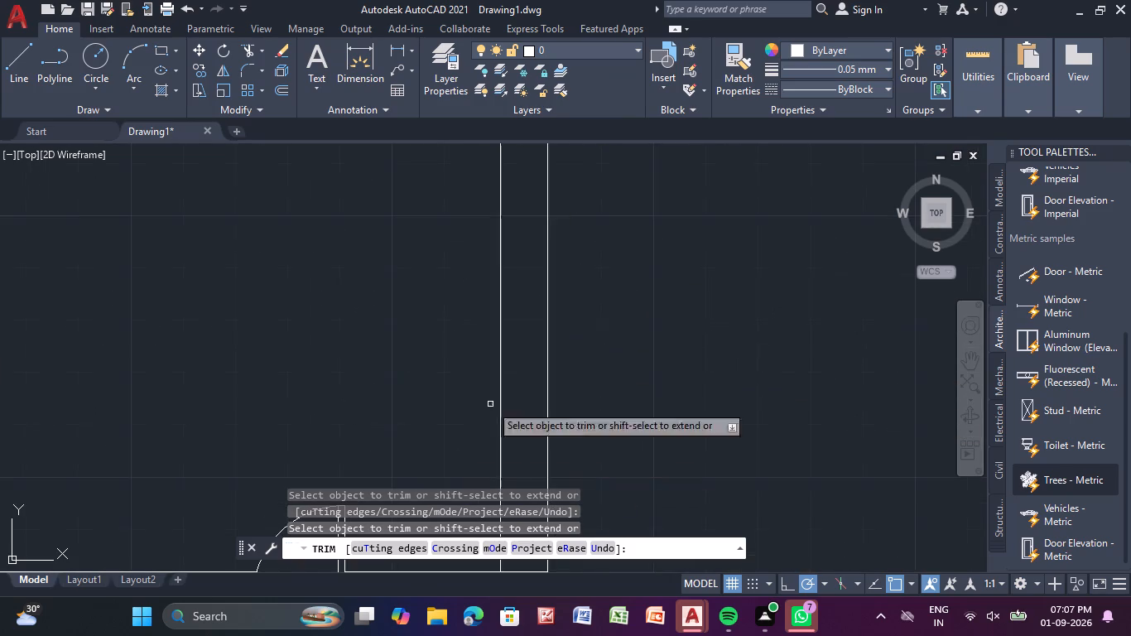
{"action": "scroll", "coordinate": [671, 237], "scroll_direction": "down", "scroll_amount": 3}
{"action": "middle_click_drag", "start_coordinate": [671, 237], "coordinate": [600, 414]}
{"action": "scroll", "coordinate": [577, 349], "scroll_direction": "up", "scroll_amount": 3}
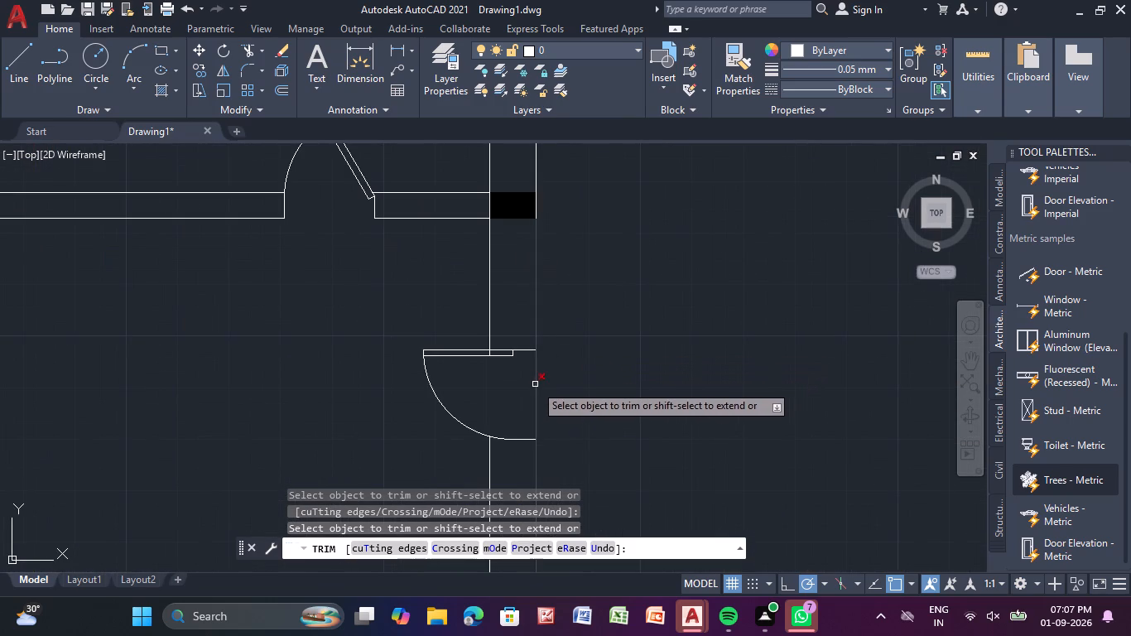
{"action": "key", "text": "Escape"}
{"action": "key", "text": "Escape"}
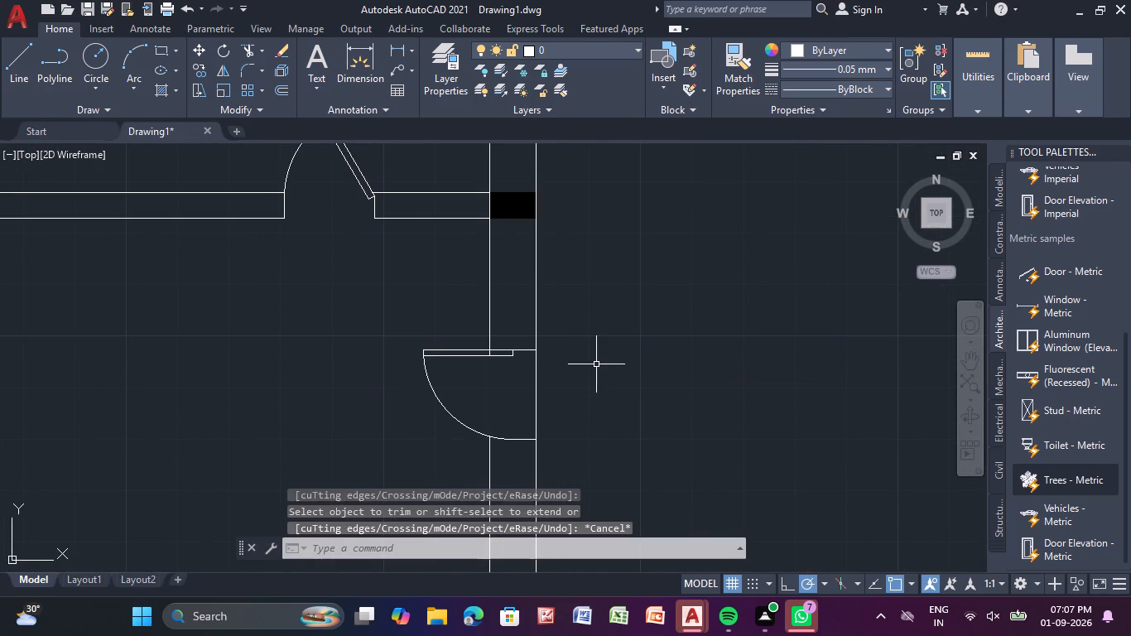
Draw a short line closing the gap between the right-wall door's upper jamb and the wall's outer line.
{"action": "scroll", "coordinate": [531, 359], "scroll_direction": "up", "scroll_amount": 5}
{"action": "middle_click_drag", "start_coordinate": [531, 359], "coordinate": [573, 277]}
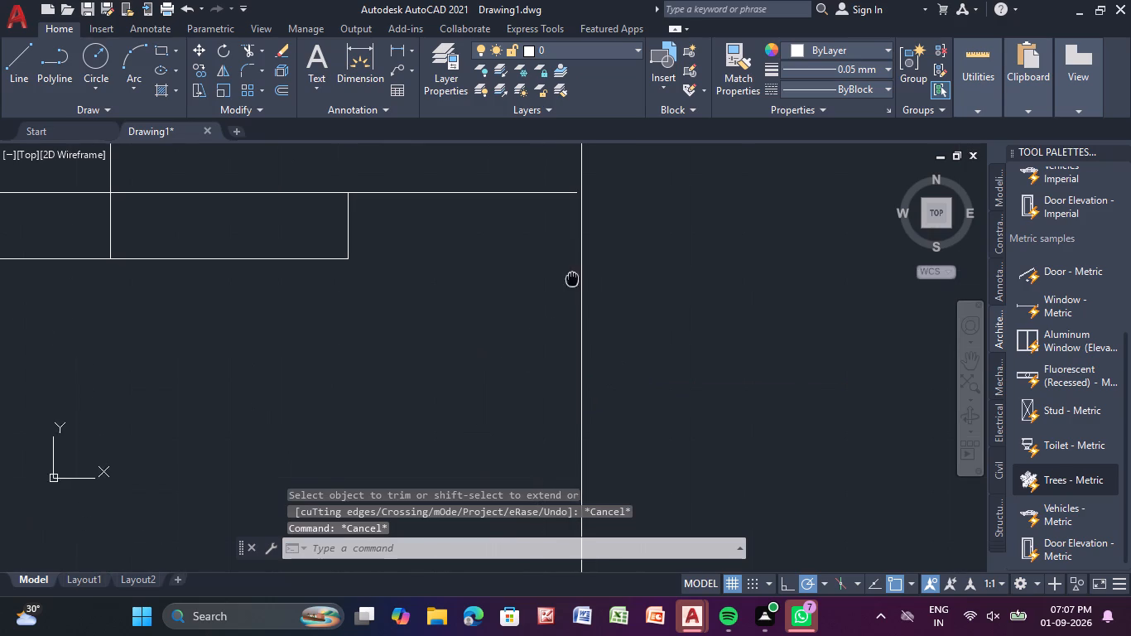
{"action": "middle_click_drag", "start_coordinate": [573, 277], "coordinate": [573, 277]}
{"action": "key", "text": "l"}
{"action": "key", "text": "Return"}
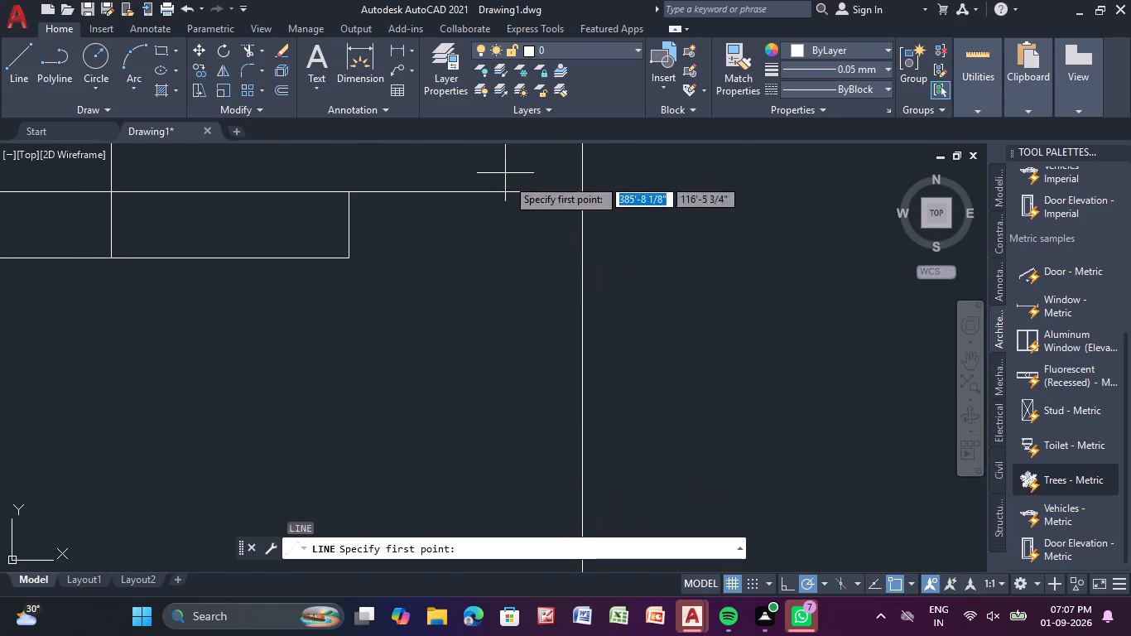
{"action": "middle_click_drag", "start_coordinate": [515, 259], "coordinate": [467, 416]}
{"action": "scroll", "coordinate": [494, 384], "scroll_direction": "up", "scroll_amount": 3}
{"action": "scroll", "coordinate": [630, 243], "scroll_direction": "up", "scroll_amount": 2}
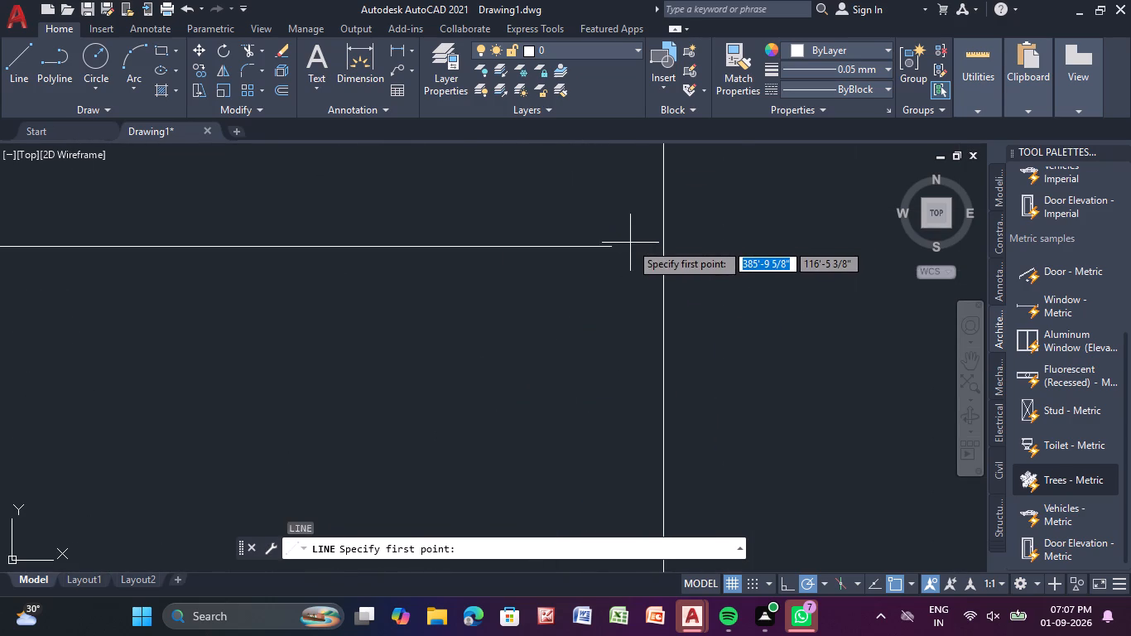
{"action": "left_click", "coordinate": [609, 247]}
{"action": "left_click", "coordinate": [668, 247]}
Continue the line down to the door's lower jamb end and across to the right wall's outer line.
{"action": "scroll", "coordinate": [754, 421], "scroll_direction": "down", "scroll_amount": 2}
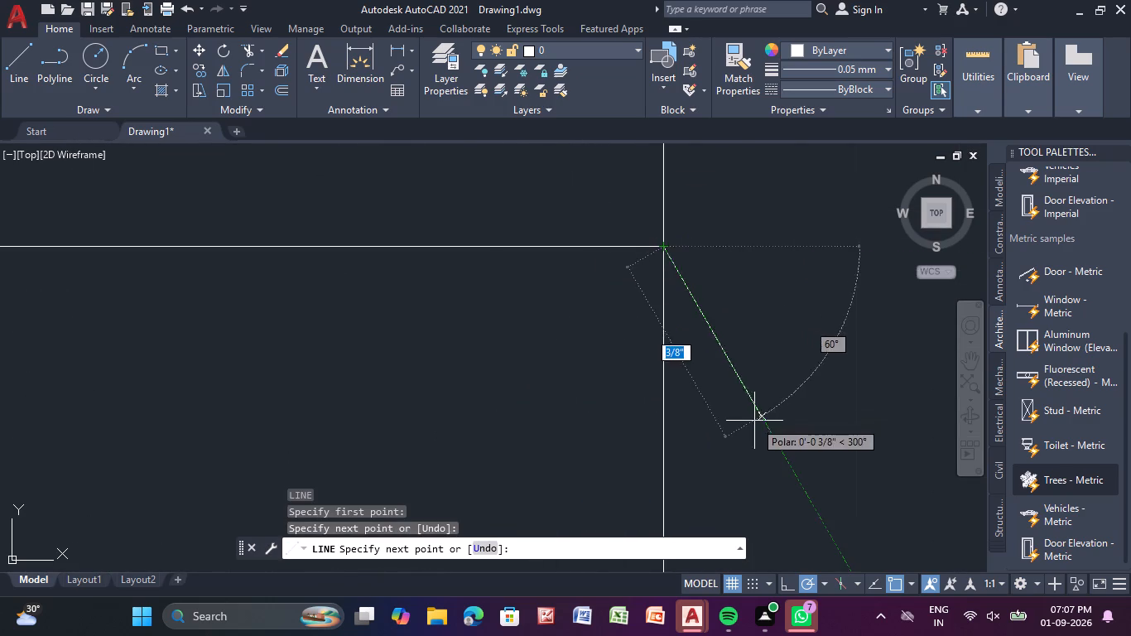
{"action": "scroll", "coordinate": [754, 421], "scroll_direction": "down", "scroll_amount": 2}
{"action": "middle_click_drag", "start_coordinate": [753, 409], "coordinate": [777, 193]}
{"action": "middle_click_drag", "start_coordinate": [821, 504], "coordinate": [614, 123]}
{"action": "scroll", "coordinate": [698, 404], "scroll_direction": "down", "scroll_amount": 1}
{"action": "middle_click_drag", "start_coordinate": [667, 467], "coordinate": [630, 162]}
{"action": "scroll", "coordinate": [628, 161], "scroll_direction": "up", "scroll_amount": 1}
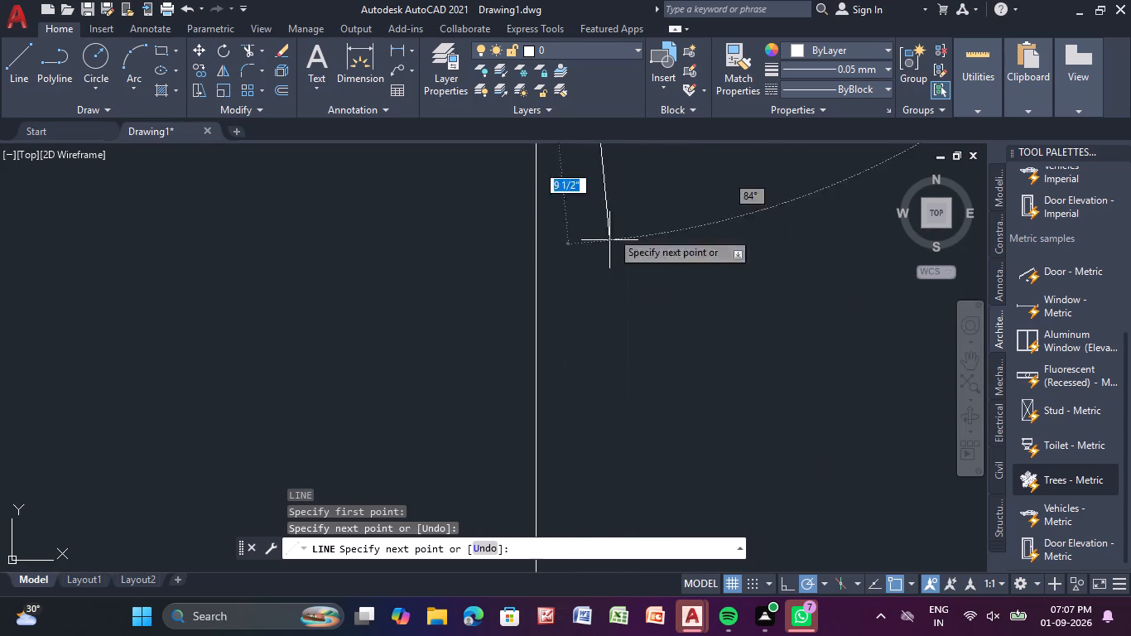
{"action": "middle_click_drag", "start_coordinate": [587, 442], "coordinate": [616, 176]}
{"action": "scroll", "coordinate": [489, 491], "scroll_direction": "down", "scroll_amount": 2}
{"action": "middle_click_drag", "start_coordinate": [486, 481], "coordinate": [534, 291]}
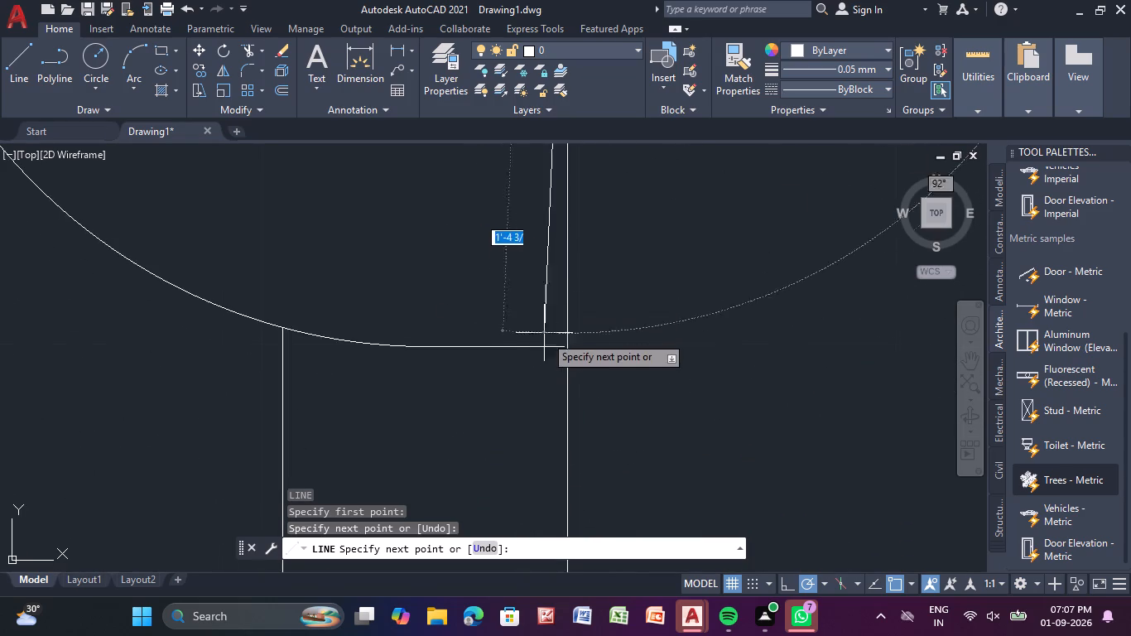
{"action": "scroll", "coordinate": [560, 354], "scroll_direction": "up", "scroll_amount": 6}
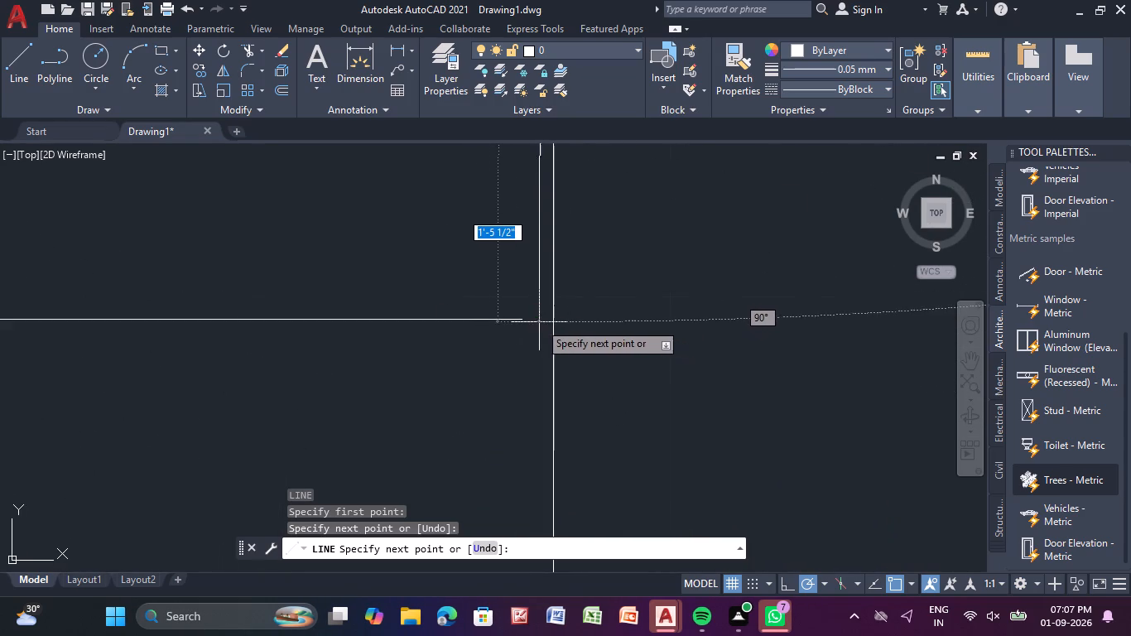
{"action": "left_click", "coordinate": [522, 318]}
{"action": "left_click", "coordinate": [553, 318]}
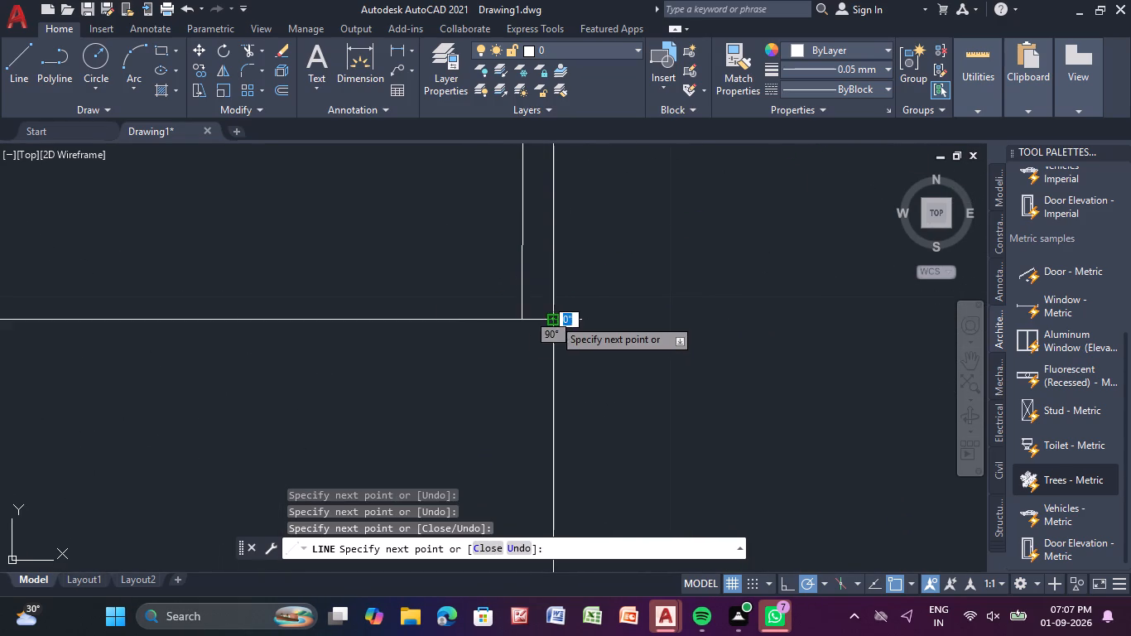
{"action": "key", "text": "Escape"}
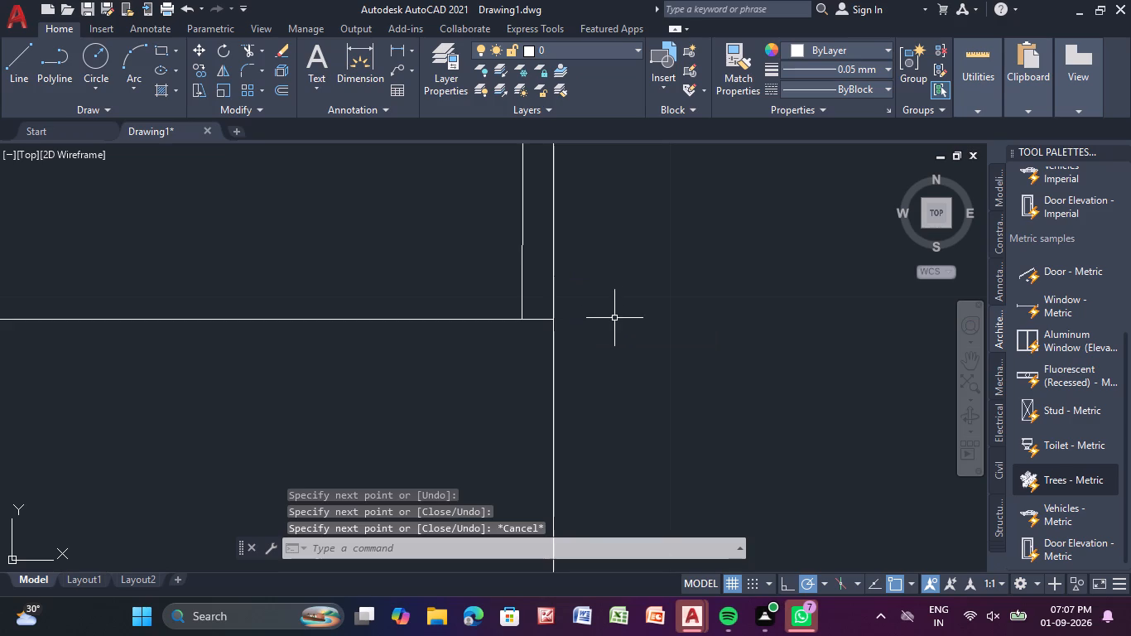
Erase the stray vertical line joining the upper and lower jamb ends of the right-wall door.
{"action": "left_click", "coordinate": [521, 267]}
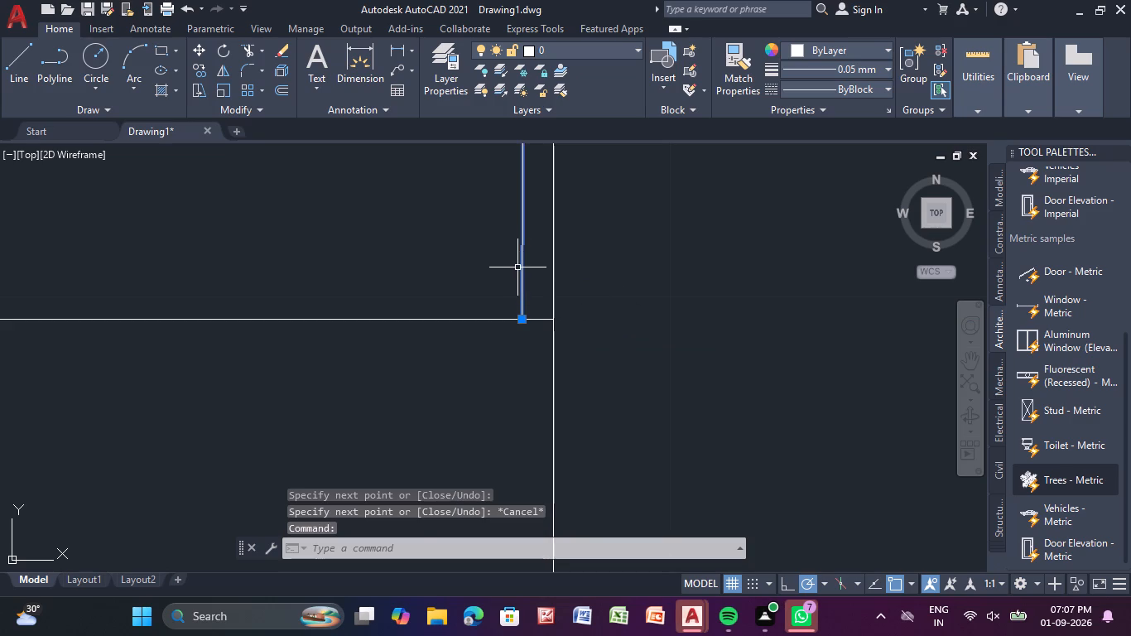
{"action": "key", "text": "Delete"}
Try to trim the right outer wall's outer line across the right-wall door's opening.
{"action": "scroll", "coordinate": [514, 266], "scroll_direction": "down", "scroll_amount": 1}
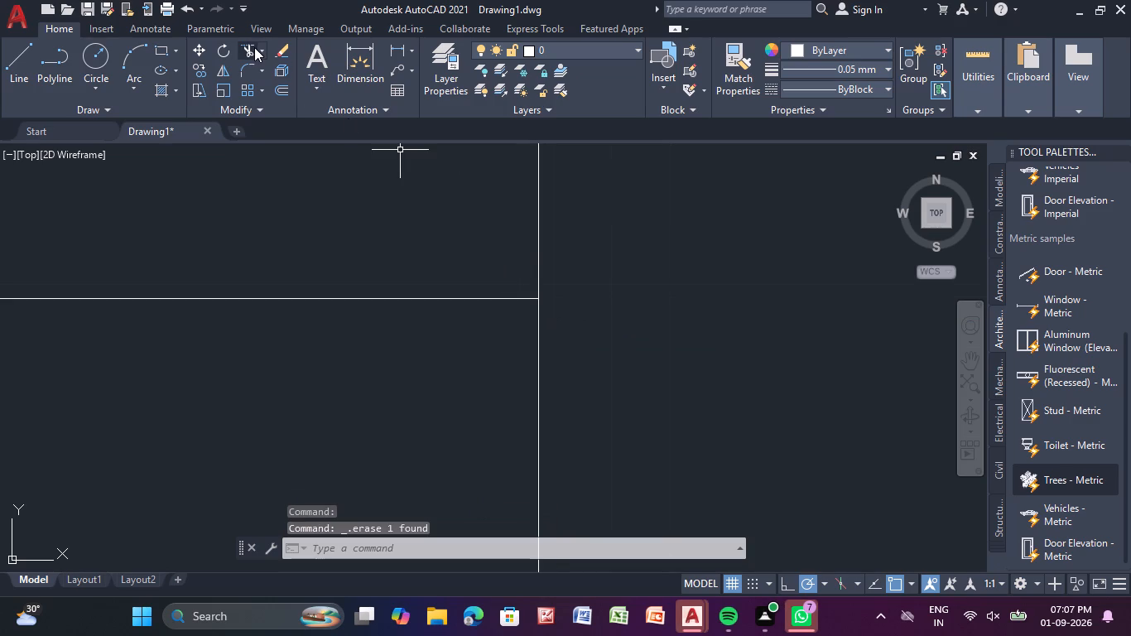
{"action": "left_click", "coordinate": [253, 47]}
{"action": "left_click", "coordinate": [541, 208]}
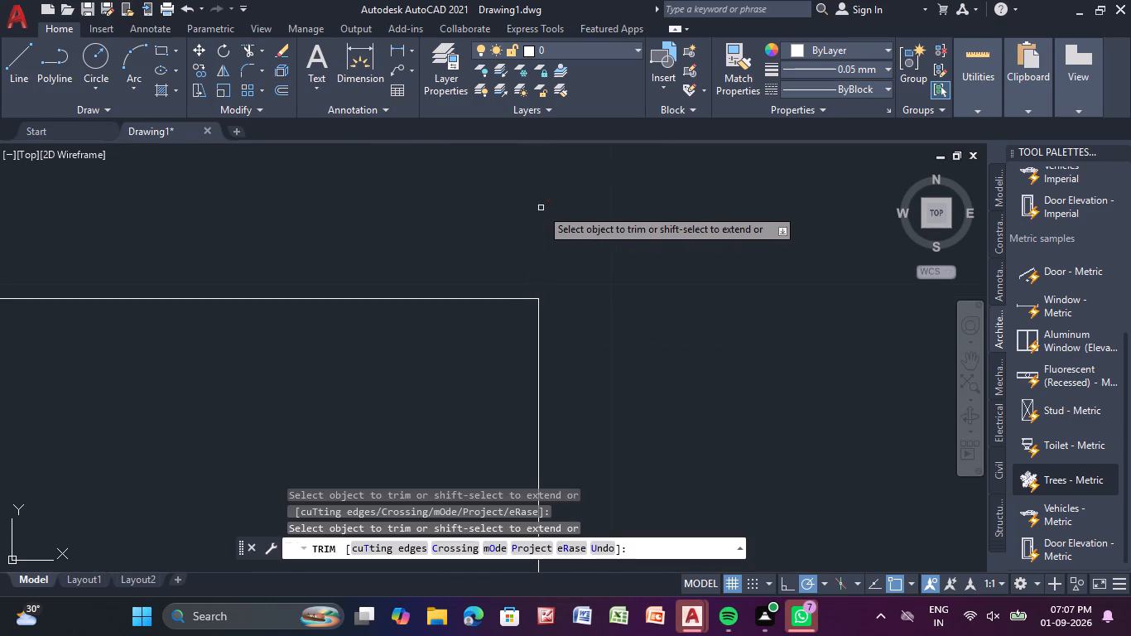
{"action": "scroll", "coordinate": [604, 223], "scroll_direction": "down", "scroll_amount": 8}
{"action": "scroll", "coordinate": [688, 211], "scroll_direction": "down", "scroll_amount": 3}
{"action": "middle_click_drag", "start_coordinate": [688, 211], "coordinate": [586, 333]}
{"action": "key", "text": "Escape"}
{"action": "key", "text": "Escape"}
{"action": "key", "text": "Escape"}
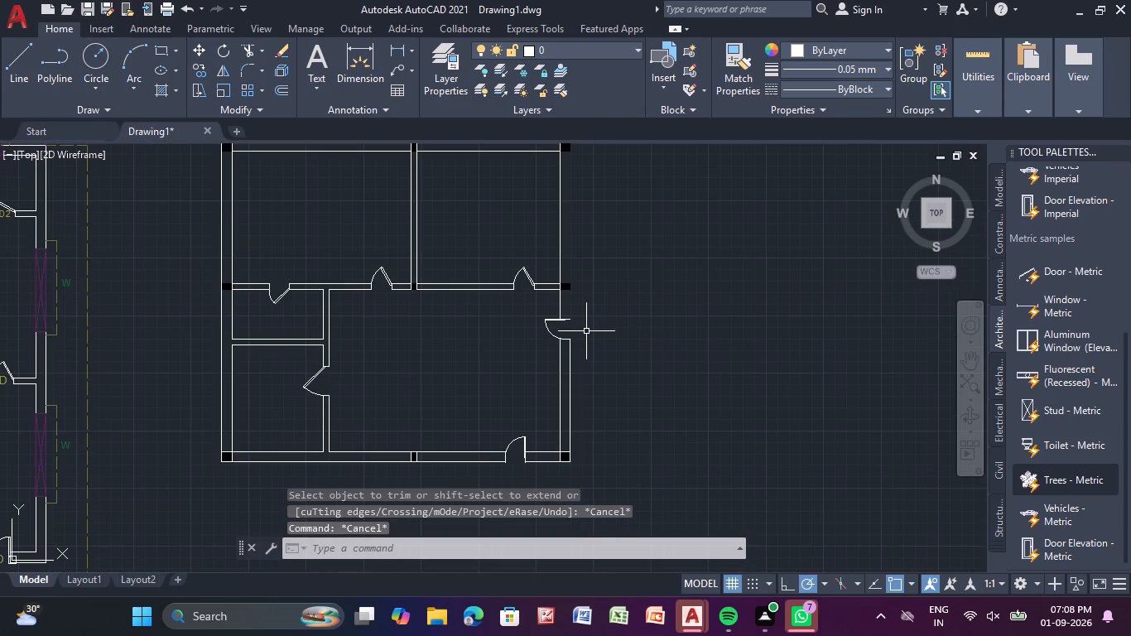
Extend the right wall's outer line up past the door and the middle column to the top-right corner column.
{"action": "key", "text": "e"}
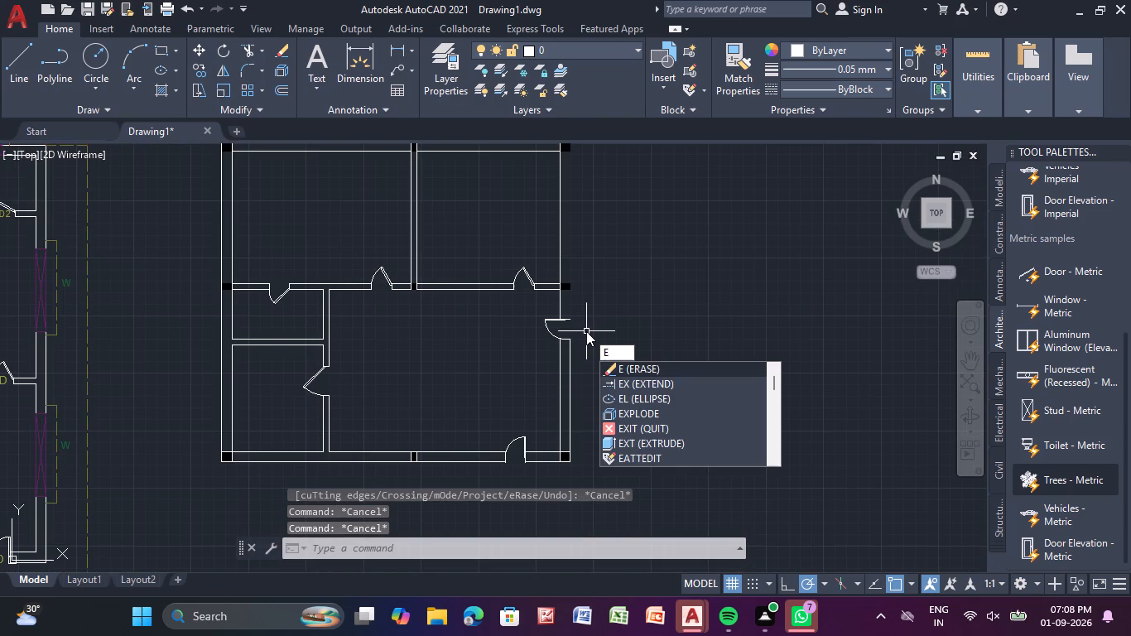
{"action": "key", "text": "x"}
{"action": "key", "text": "Return"}
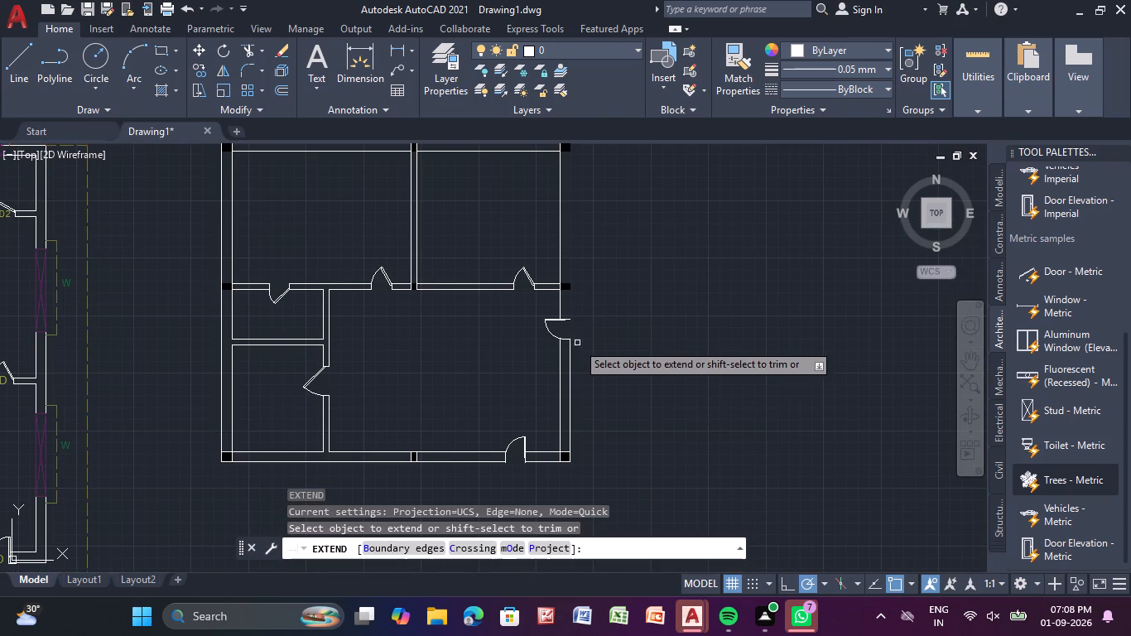
{"action": "left_click", "coordinate": [570, 356]}
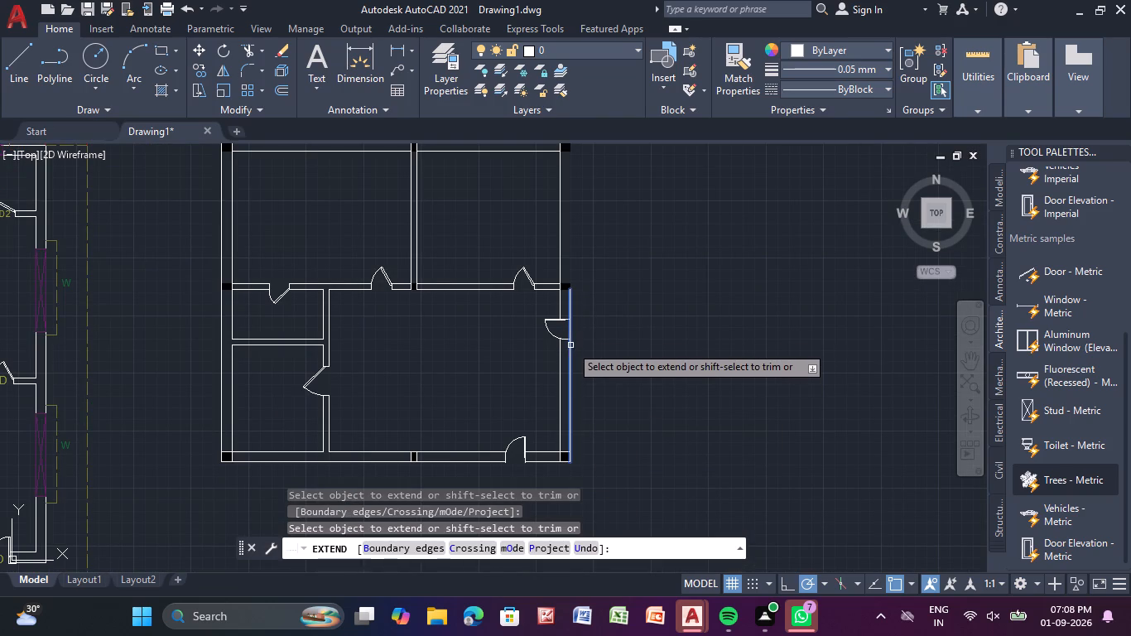
{"action": "left_click", "coordinate": [570, 344]}
{"action": "left_click", "coordinate": [570, 309]}
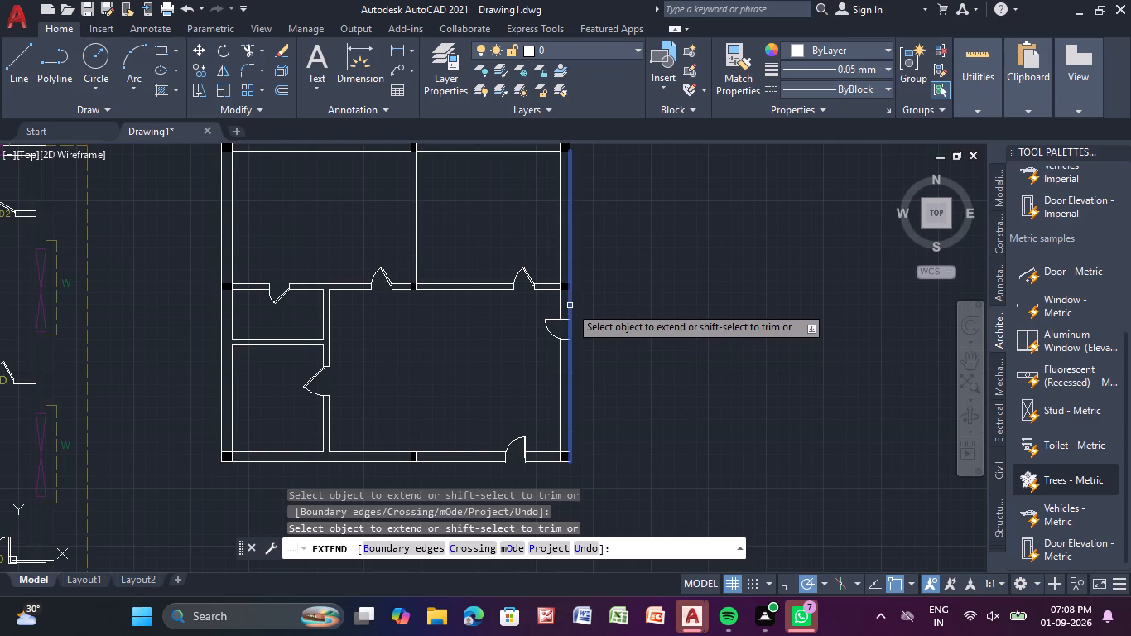
{"action": "left_click", "coordinate": [570, 304]}
{"action": "middle_click_drag", "start_coordinate": [593, 259], "coordinate": [590, 314]}
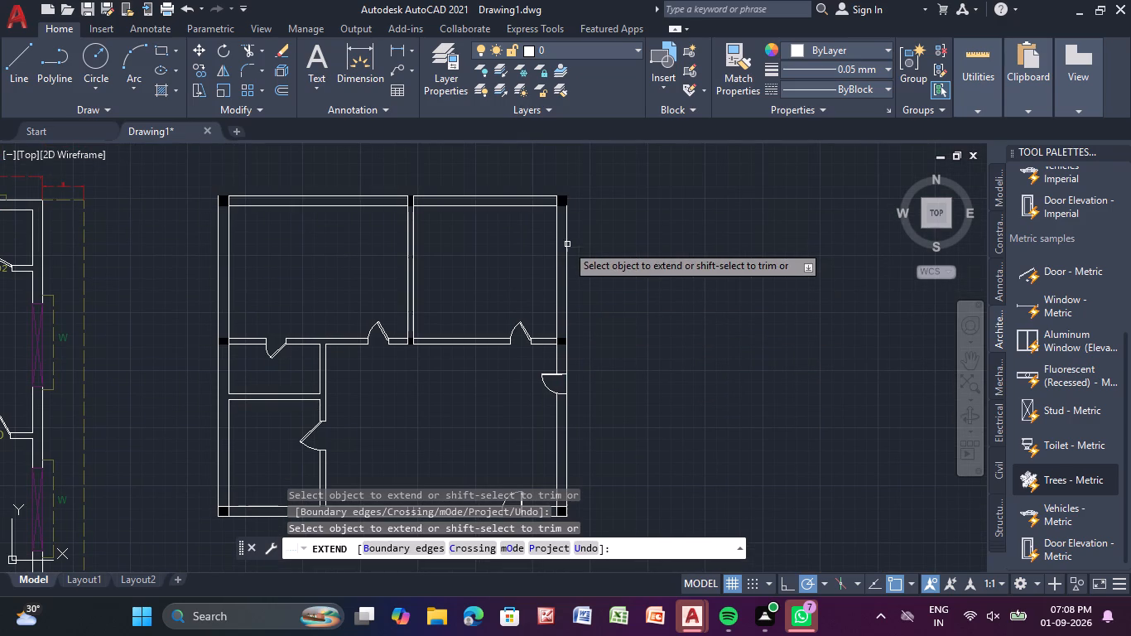
{"action": "left_click", "coordinate": [565, 233]}
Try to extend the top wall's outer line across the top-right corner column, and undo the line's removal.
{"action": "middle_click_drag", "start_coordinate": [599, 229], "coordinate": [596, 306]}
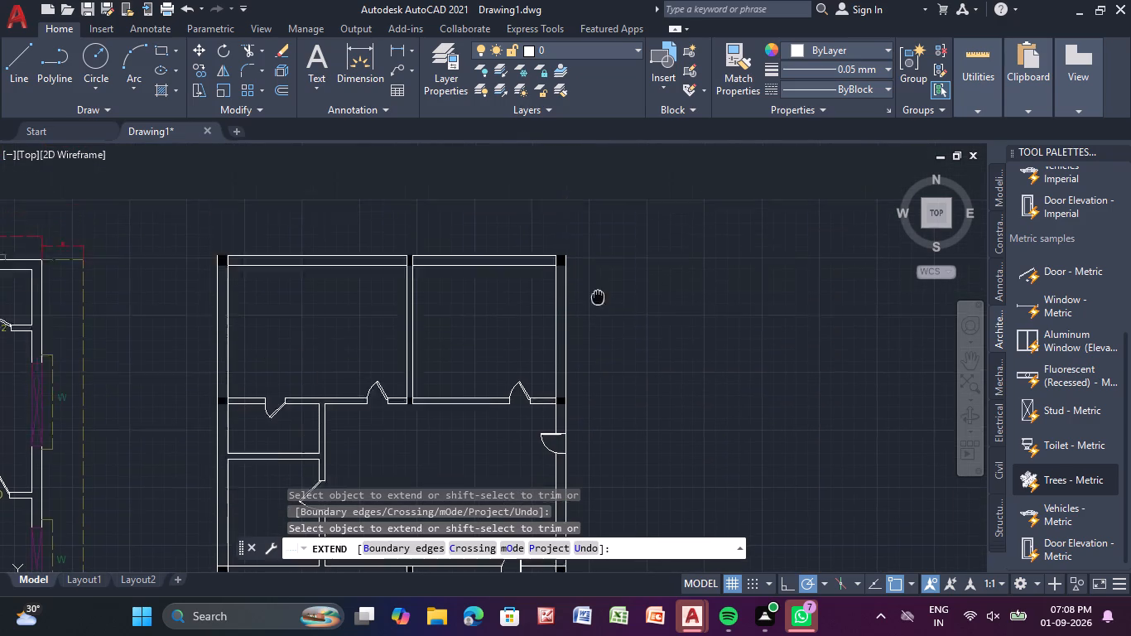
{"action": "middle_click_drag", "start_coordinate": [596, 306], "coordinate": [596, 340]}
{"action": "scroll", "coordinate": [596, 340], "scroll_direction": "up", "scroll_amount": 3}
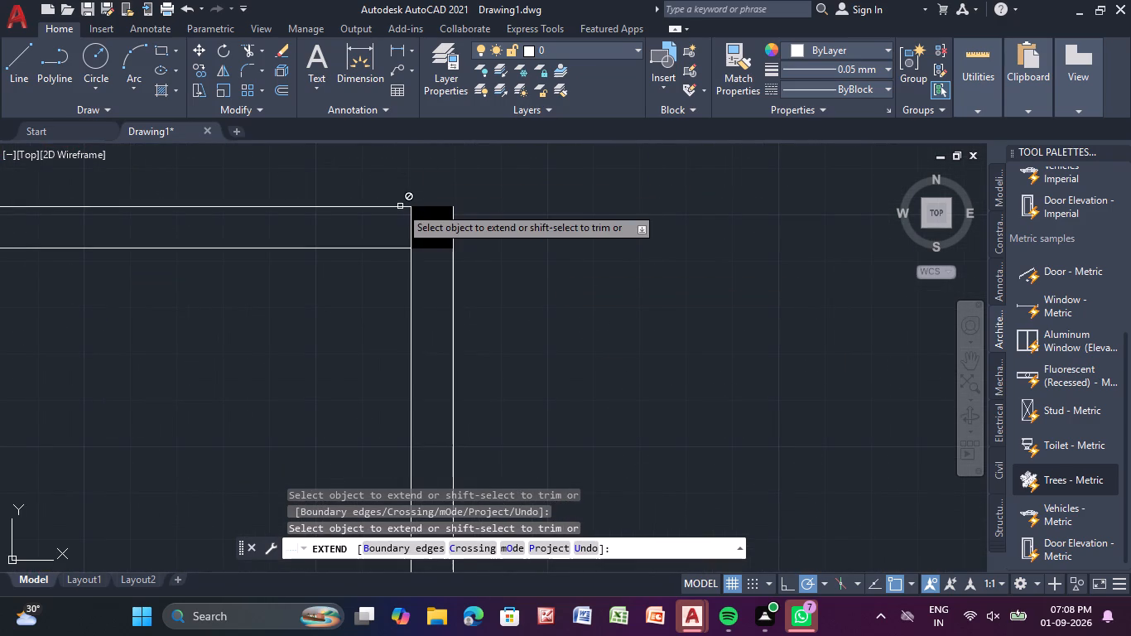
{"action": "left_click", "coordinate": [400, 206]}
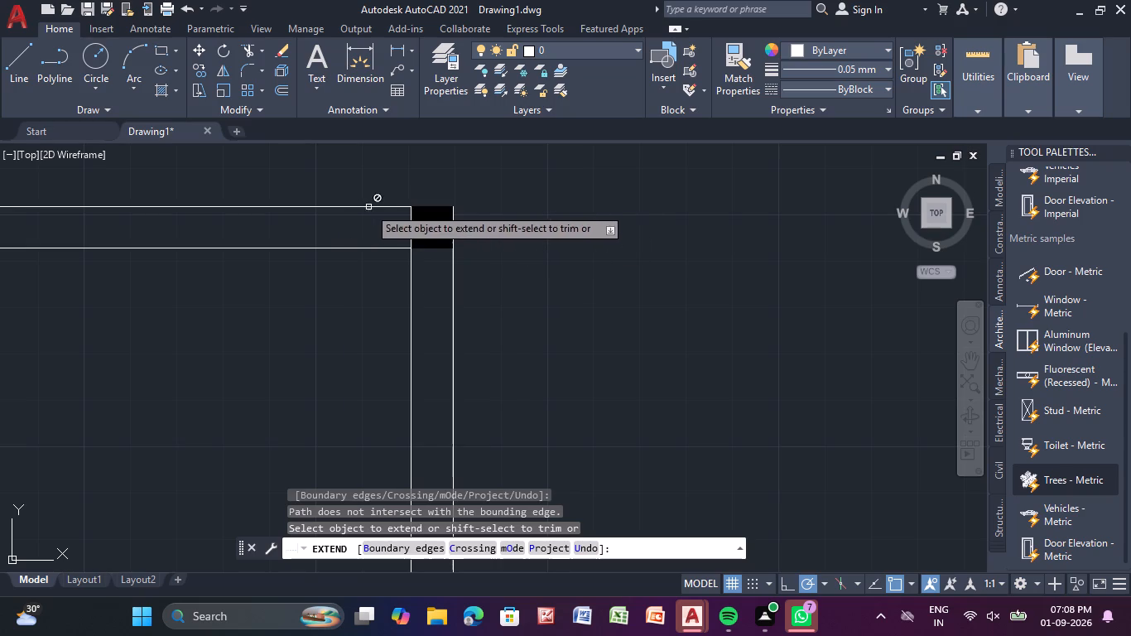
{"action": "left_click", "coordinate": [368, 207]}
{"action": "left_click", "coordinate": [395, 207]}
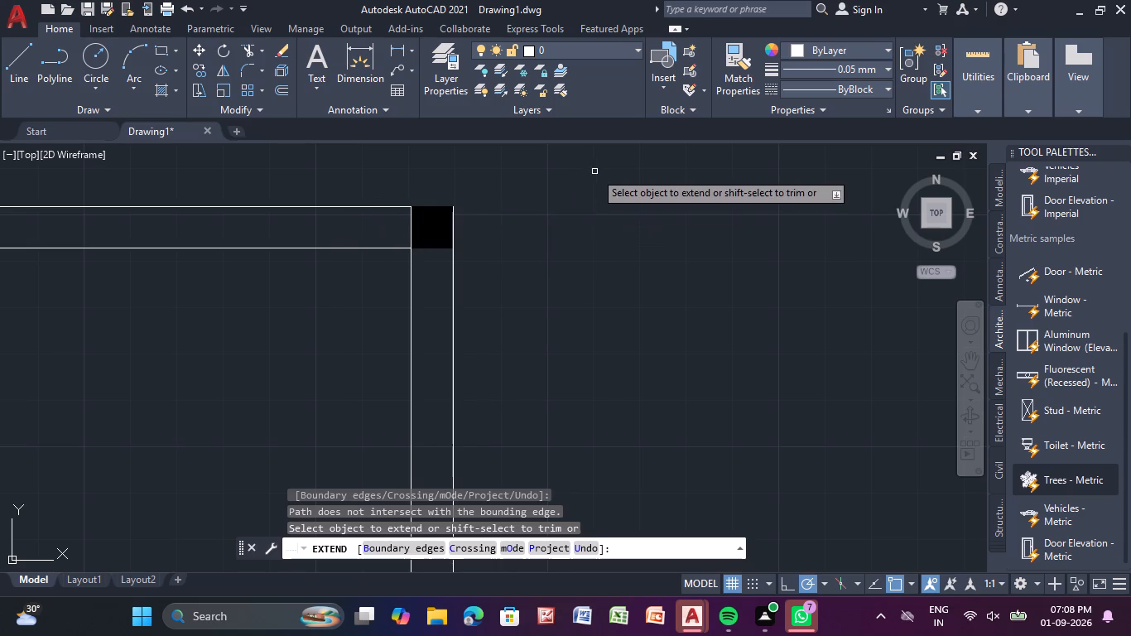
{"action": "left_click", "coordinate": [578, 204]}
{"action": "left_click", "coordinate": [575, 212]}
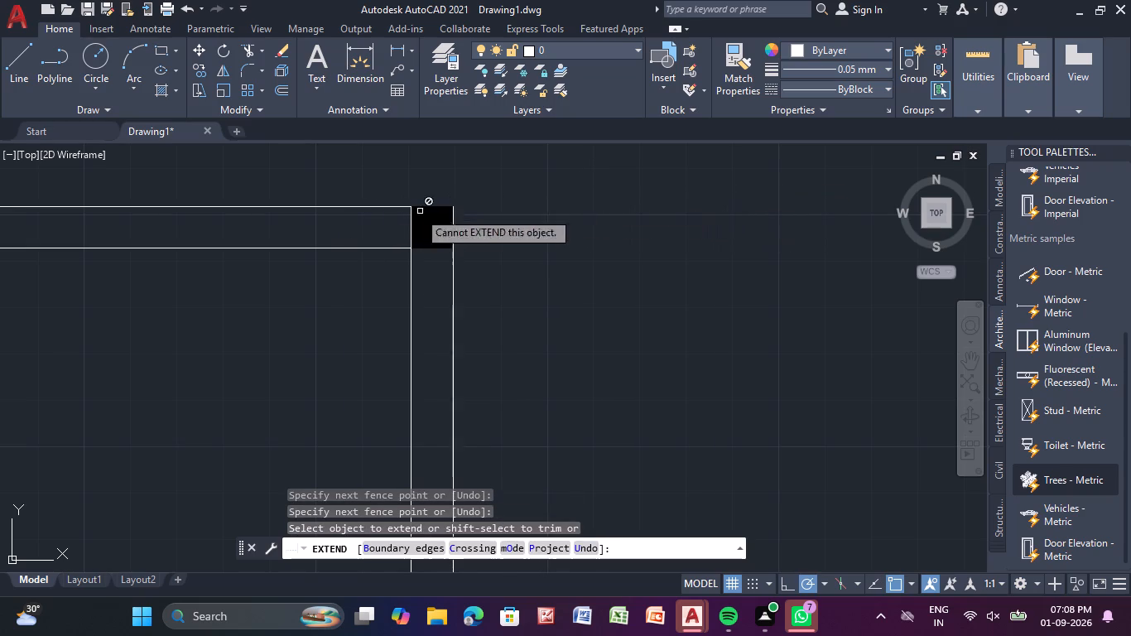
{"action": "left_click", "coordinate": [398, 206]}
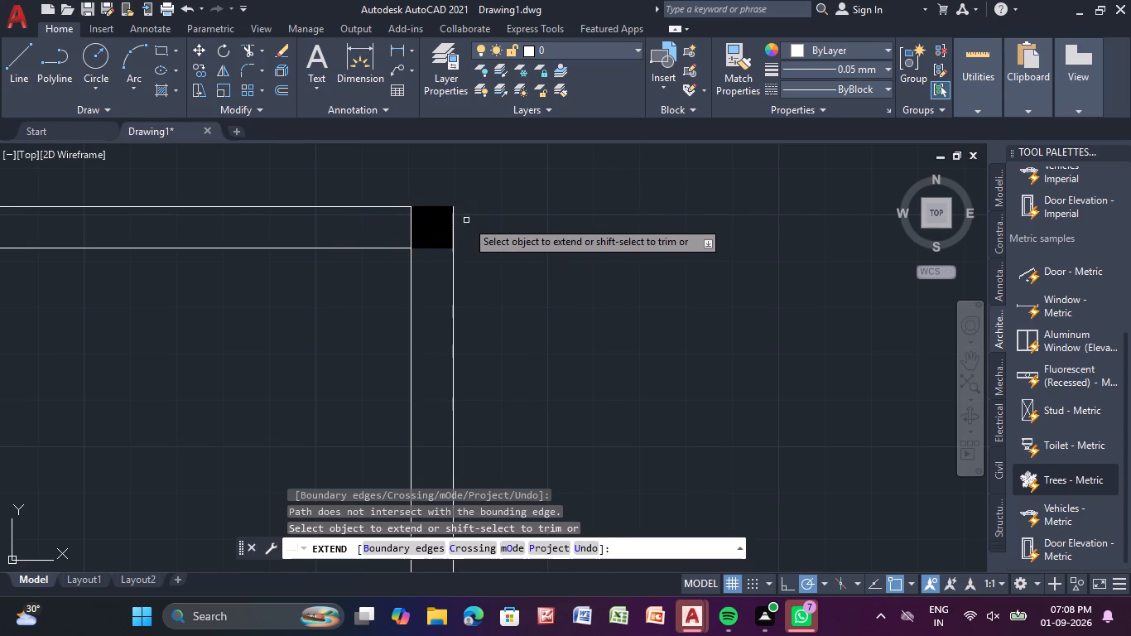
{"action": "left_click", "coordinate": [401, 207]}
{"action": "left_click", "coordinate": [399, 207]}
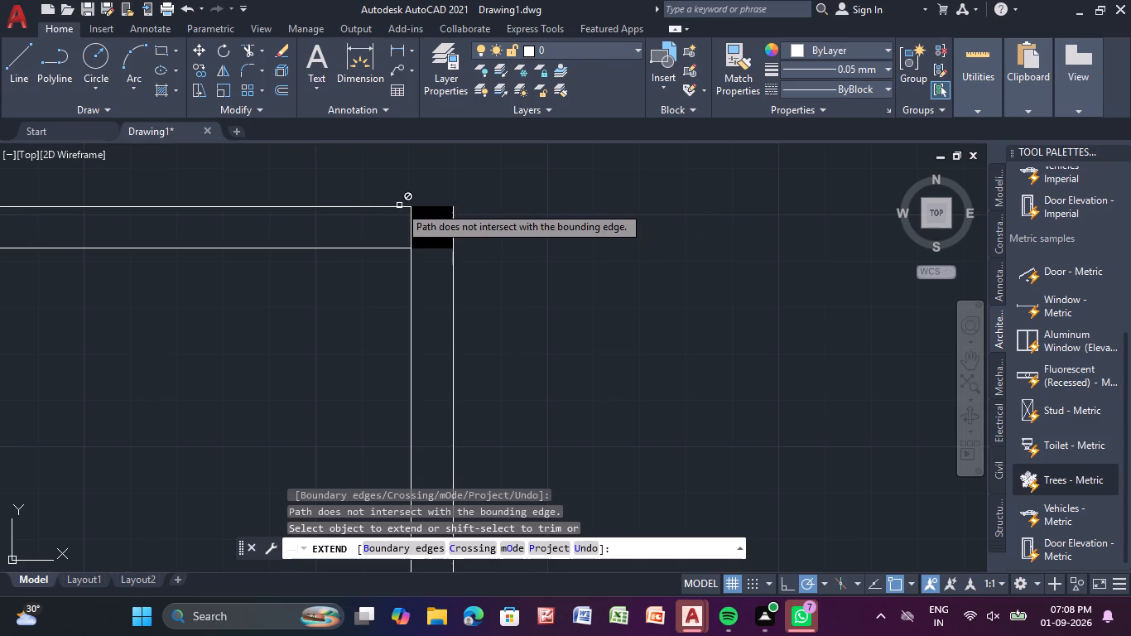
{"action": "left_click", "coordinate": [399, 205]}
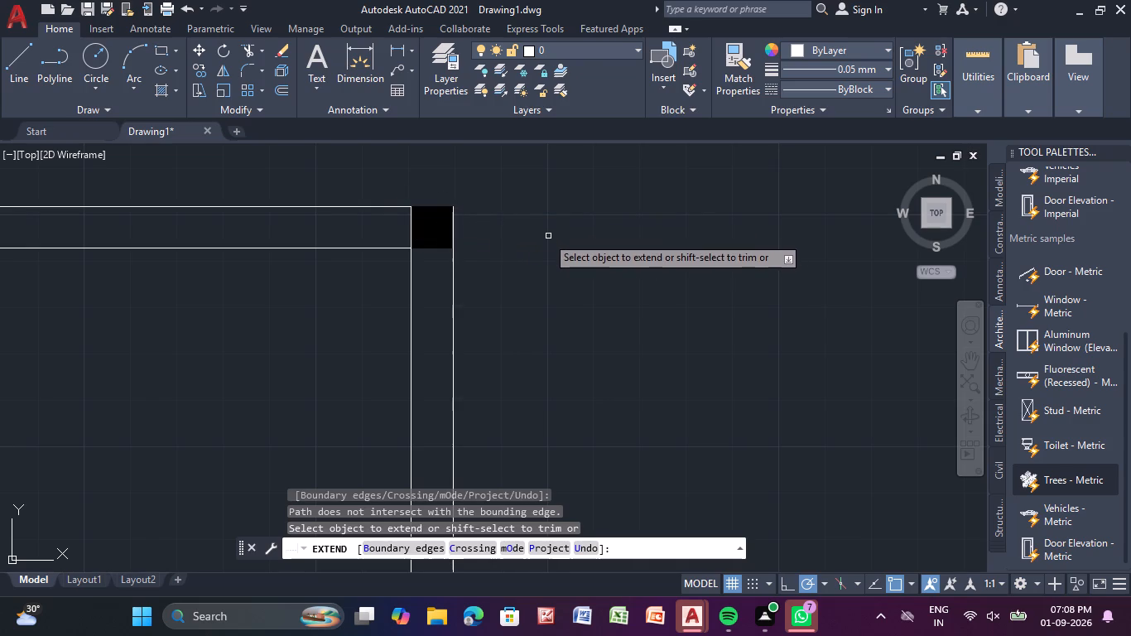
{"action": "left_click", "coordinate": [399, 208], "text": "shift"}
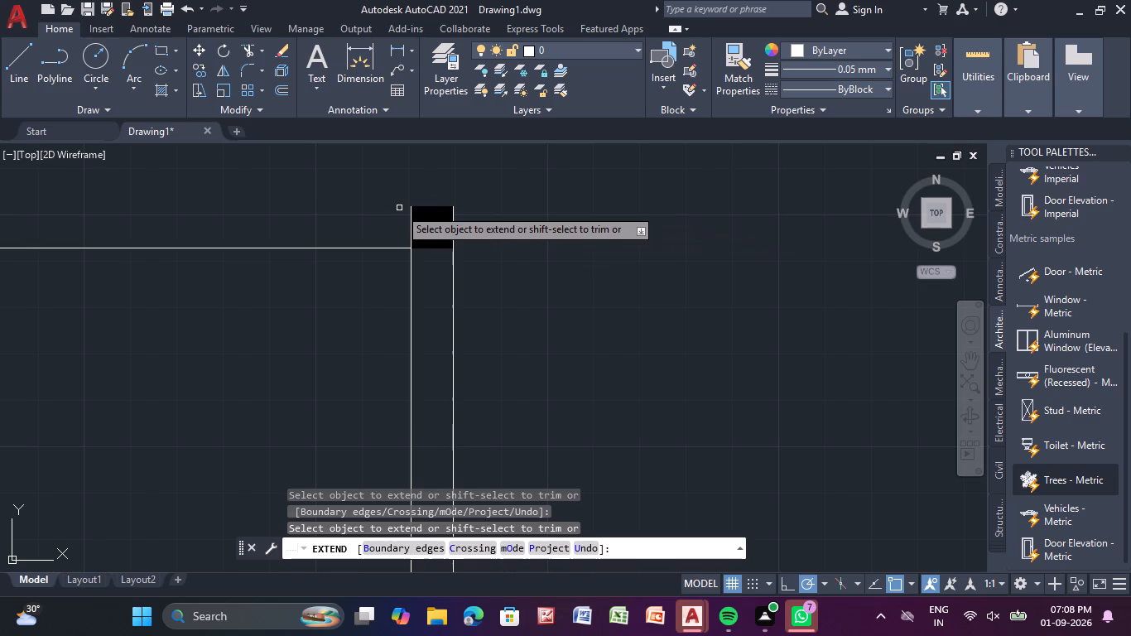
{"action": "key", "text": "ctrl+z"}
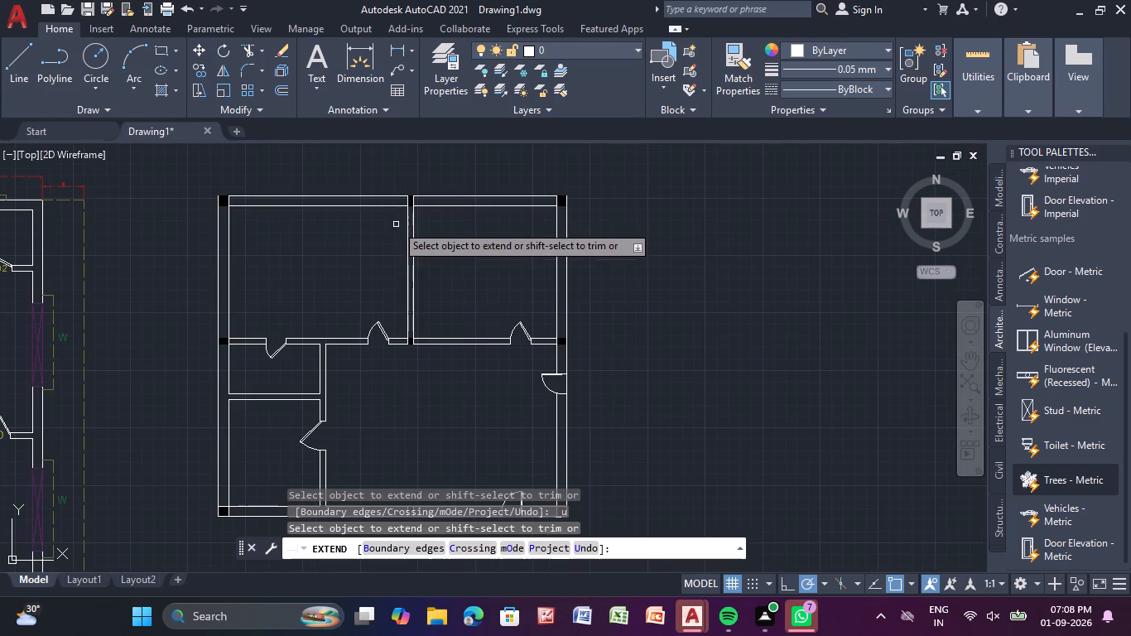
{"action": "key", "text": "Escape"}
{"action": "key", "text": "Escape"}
Draw a 9" line along the top edge of the top-right corner column to the right wall's outer line.
{"action": "key", "text": "l"}
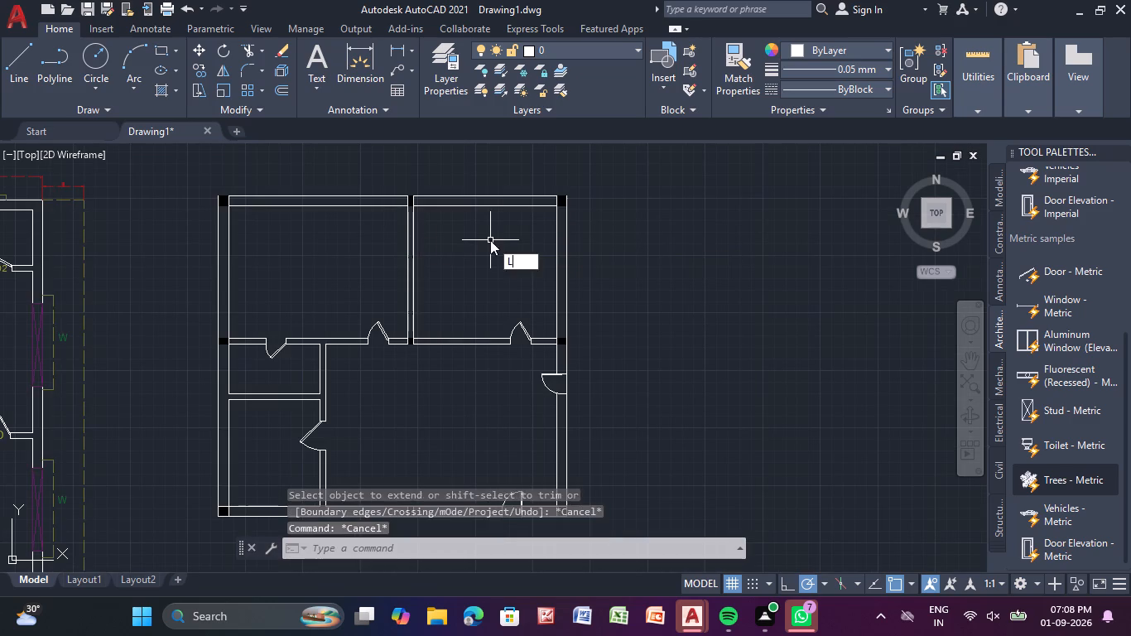
{"action": "key", "text": "Return"}
{"action": "scroll", "coordinate": [543, 190], "scroll_direction": "up", "scroll_amount": 2}
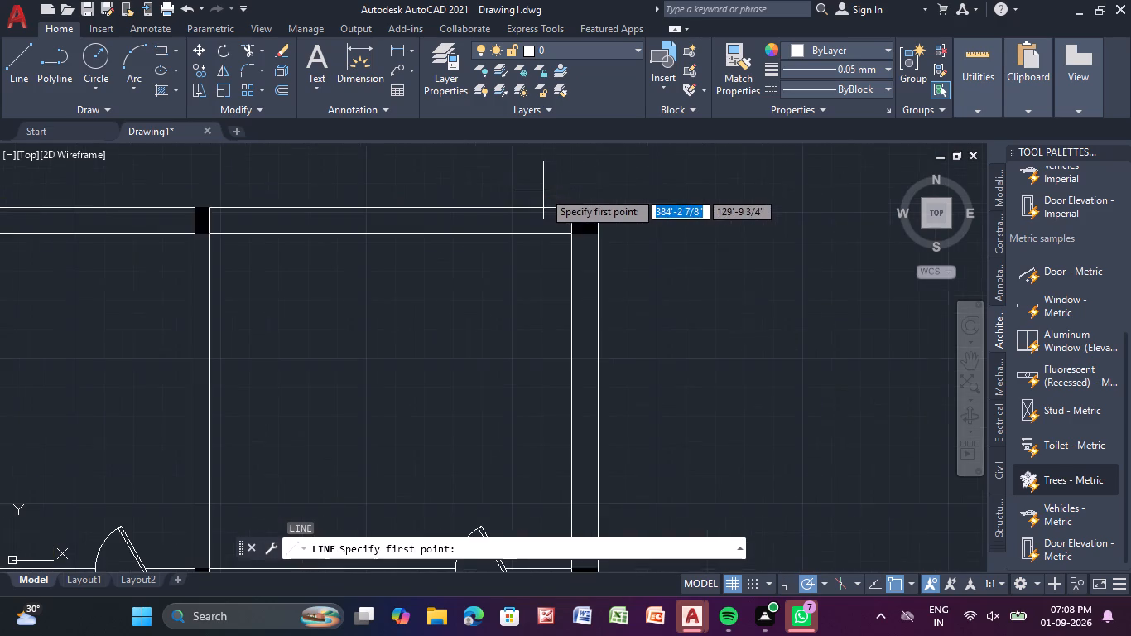
{"action": "middle_click_drag", "start_coordinate": [531, 239], "coordinate": [423, 371]}
{"action": "scroll", "coordinate": [468, 337], "scroll_direction": "up", "scroll_amount": 3}
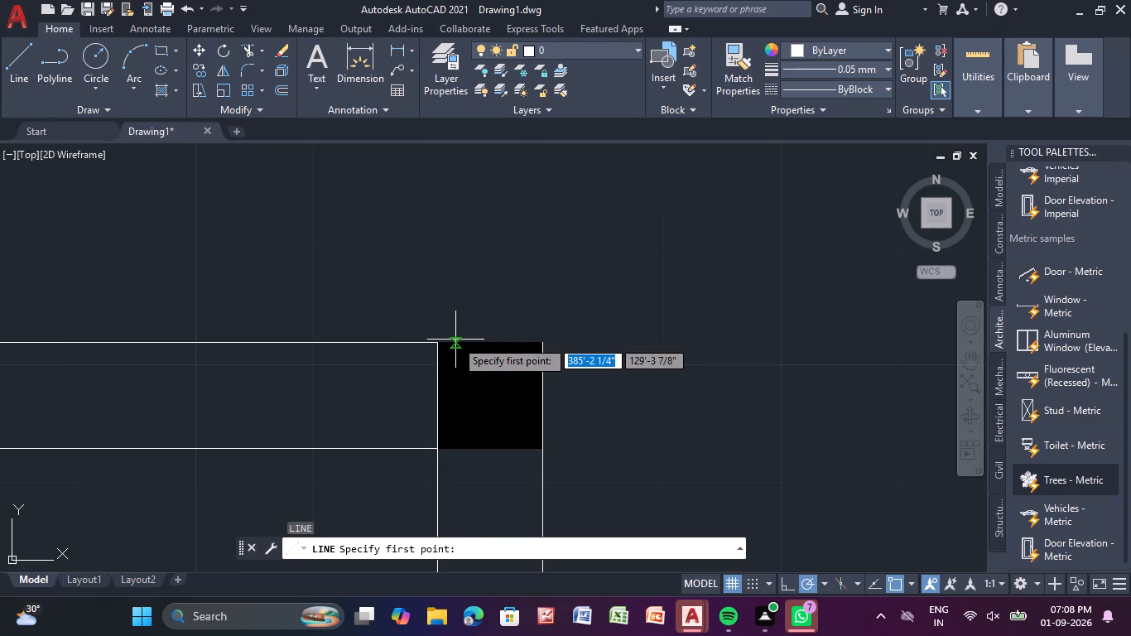
{"action": "left_click", "coordinate": [441, 344]}
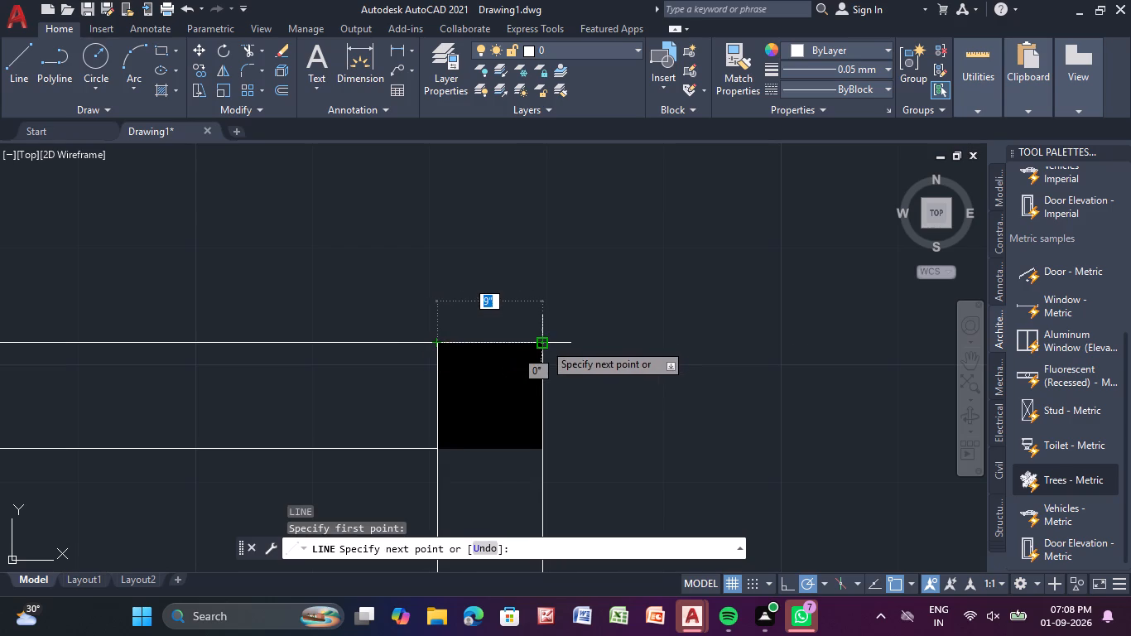
{"action": "left_click", "coordinate": [544, 343]}
{"action": "key", "text": "Escape"}
Draw a line about 9" long along the bottom edge of the top-right corner column, between the right wall's inner and outer lines.
{"action": "scroll", "coordinate": [629, 389], "scroll_direction": "down", "scroll_amount": 2}
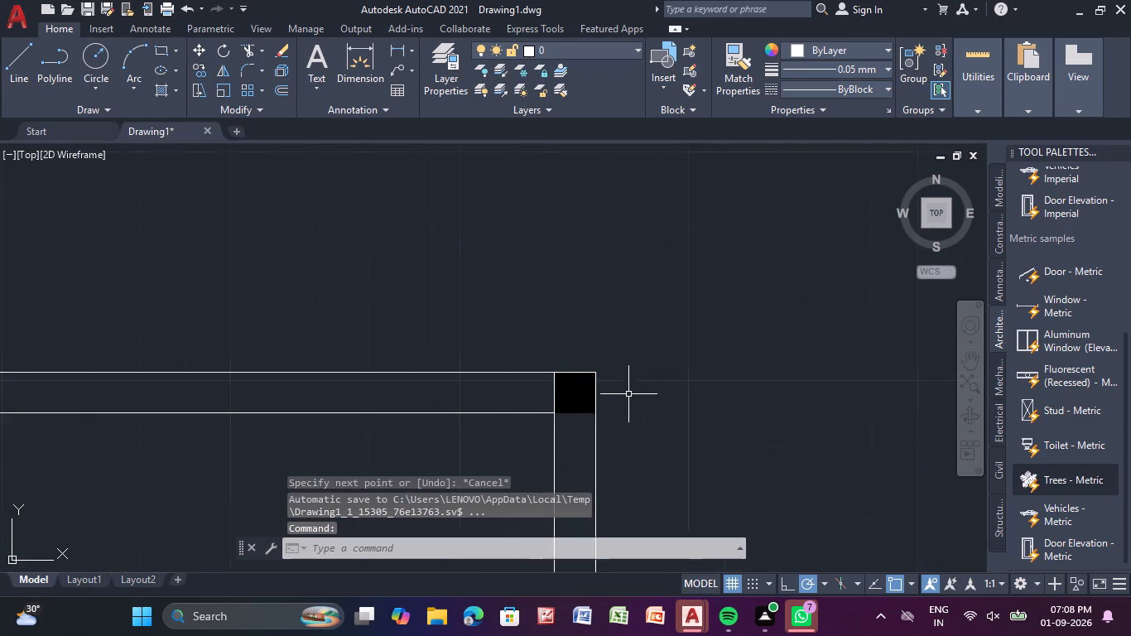
{"action": "middle_click_drag", "start_coordinate": [628, 394], "coordinate": [575, 135]}
{"action": "middle_click_drag", "start_coordinate": [589, 205], "coordinate": [587, 302]}
{"action": "scroll", "coordinate": [583, 293], "scroll_direction": "up", "scroll_amount": 1}
{"action": "middle_click", "coordinate": [583, 293]}
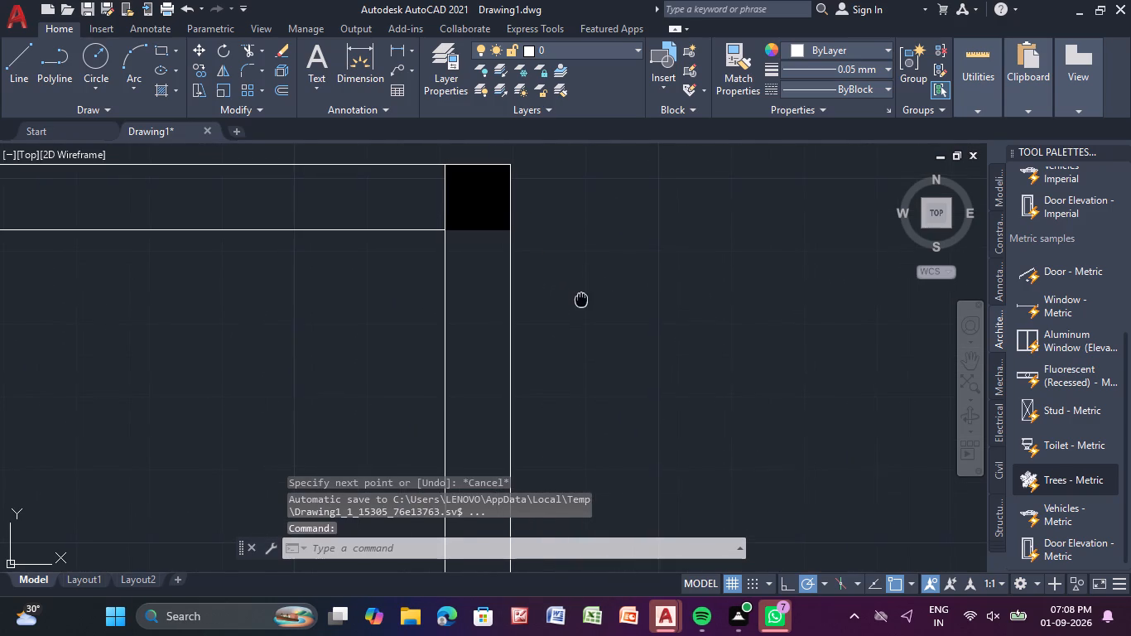
{"action": "key", "text": "l"}
{"action": "key", "text": "Return"}
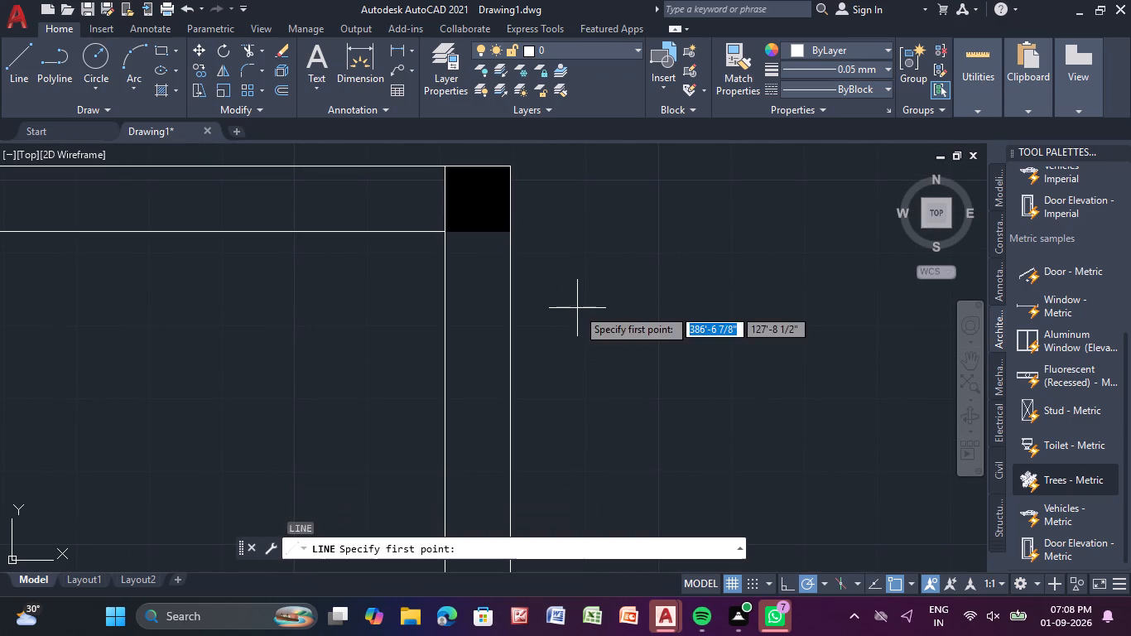
{"action": "middle_click_drag", "start_coordinate": [473, 233], "coordinate": [461, 296]}
{"action": "scroll", "coordinate": [460, 296], "scroll_direction": "up", "scroll_amount": 3}
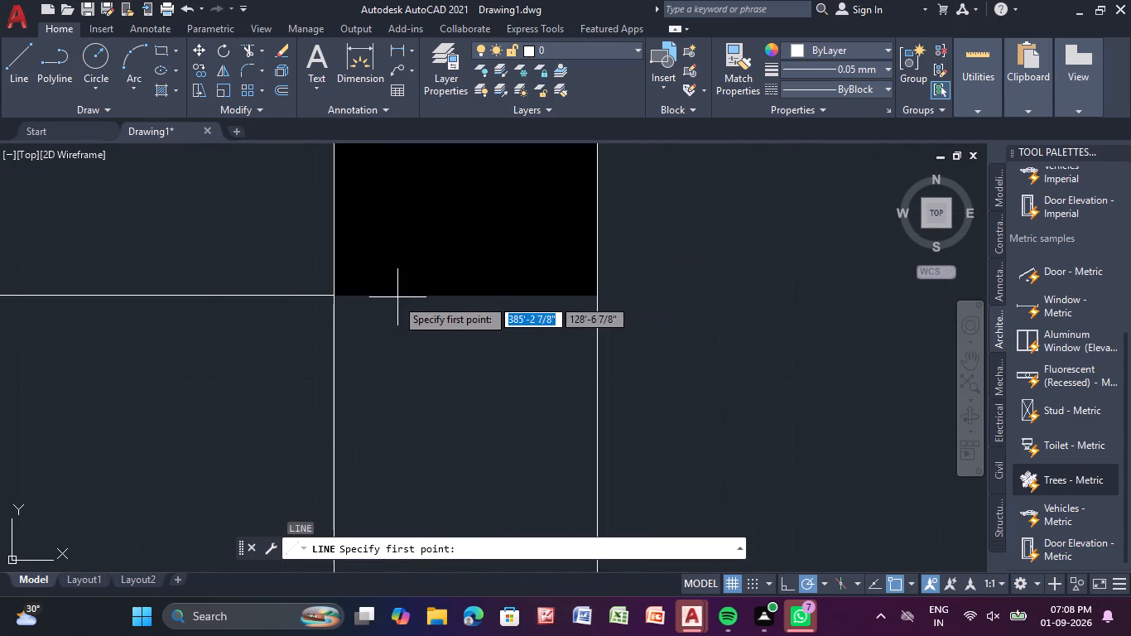
{"action": "left_click_drag", "start_coordinate": [333, 297], "coordinate": [342, 299]}
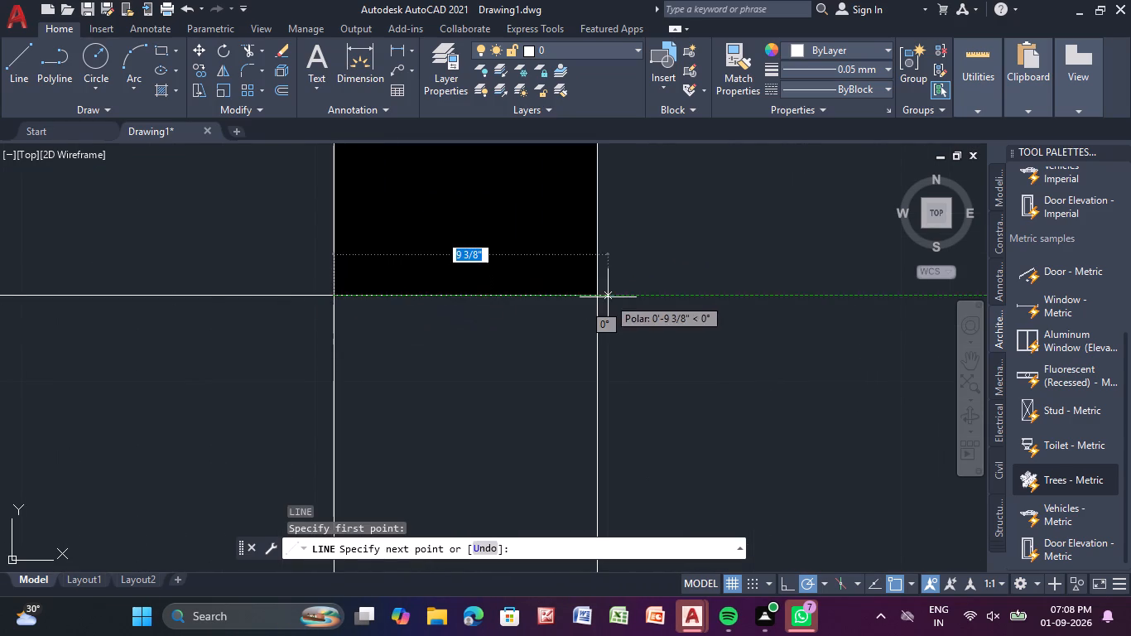
{"action": "left_click", "coordinate": [595, 294]}
{"action": "key", "text": "Escape"}
Trim the right outer wall's outer line across the right-wall door's opening.
{"action": "scroll", "coordinate": [710, 321], "scroll_direction": "down", "scroll_amount": 1}
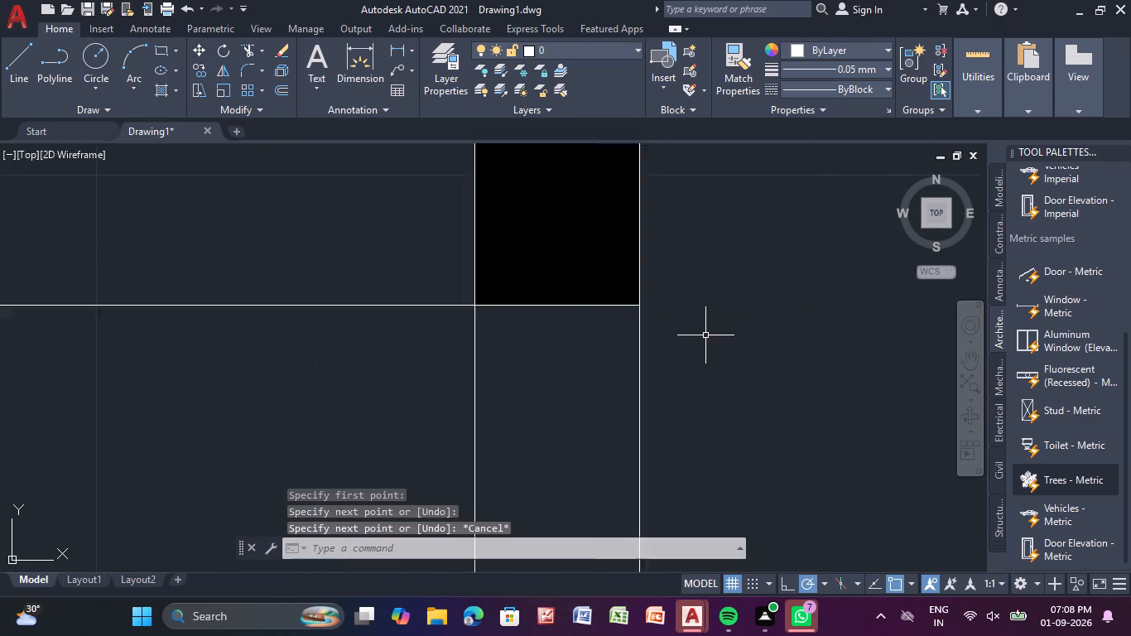
{"action": "scroll", "coordinate": [705, 335], "scroll_direction": "down", "scroll_amount": 2}
{"action": "middle_click_drag", "start_coordinate": [705, 337], "coordinate": [638, 60]}
{"action": "scroll", "coordinate": [705, 289], "scroll_direction": "down", "scroll_amount": 3}
{"action": "middle_click_drag", "start_coordinate": [716, 374], "coordinate": [613, 205]}
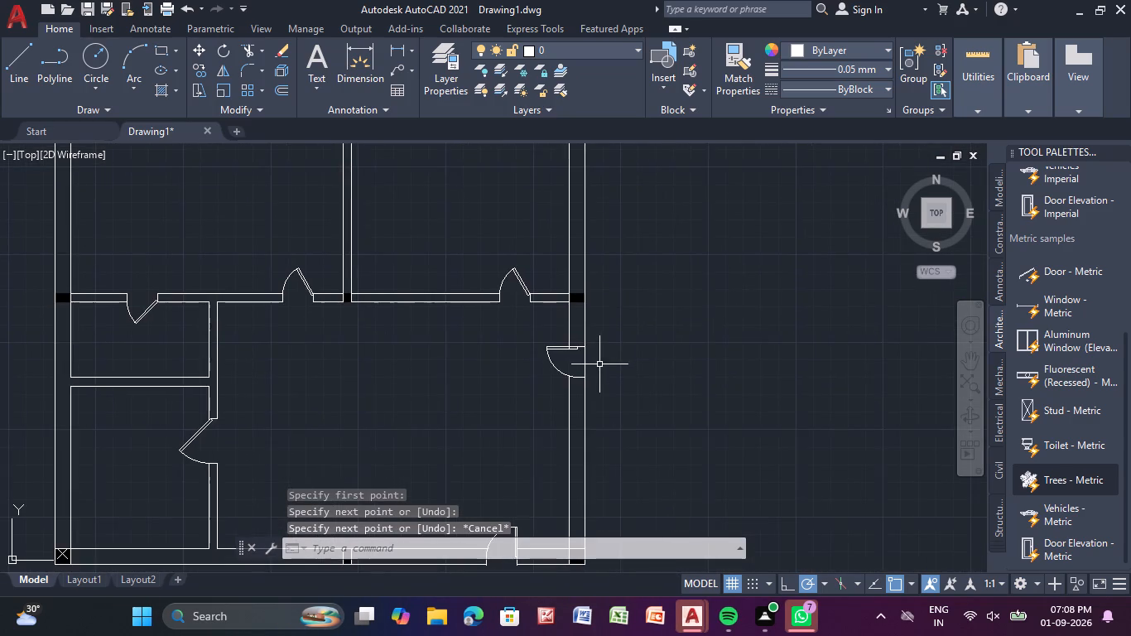
{"action": "middle_click_drag", "start_coordinate": [599, 364], "coordinate": [595, 335]}
{"action": "scroll", "coordinate": [595, 343], "scroll_direction": "up", "scroll_amount": 3}
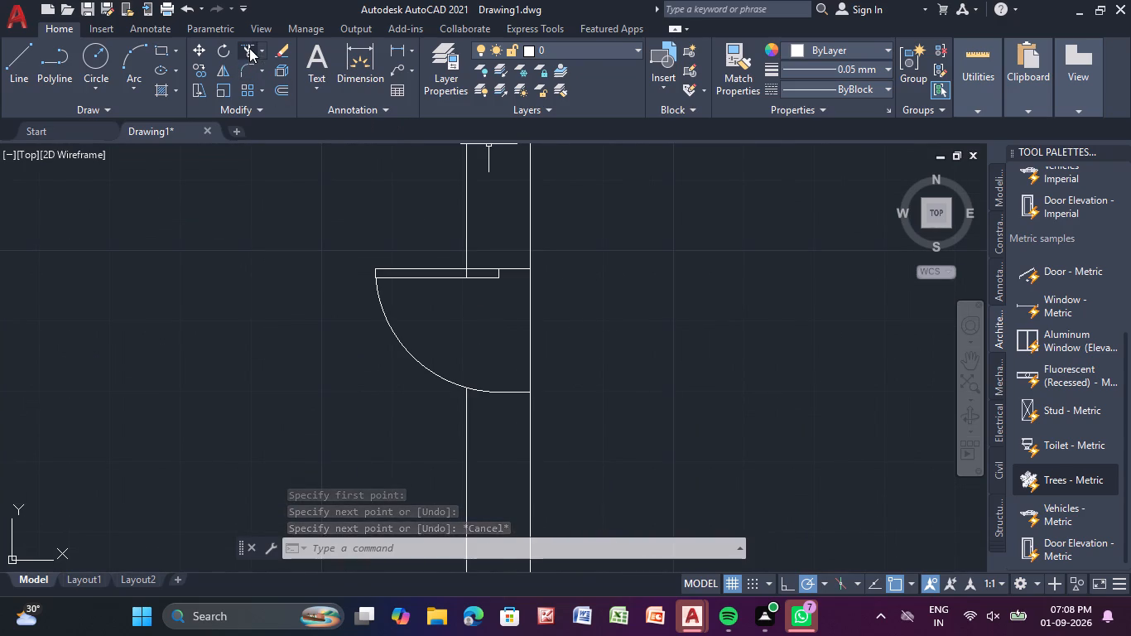
{"action": "left_click", "coordinate": [249, 48]}
{"action": "left_click", "coordinate": [529, 334]}
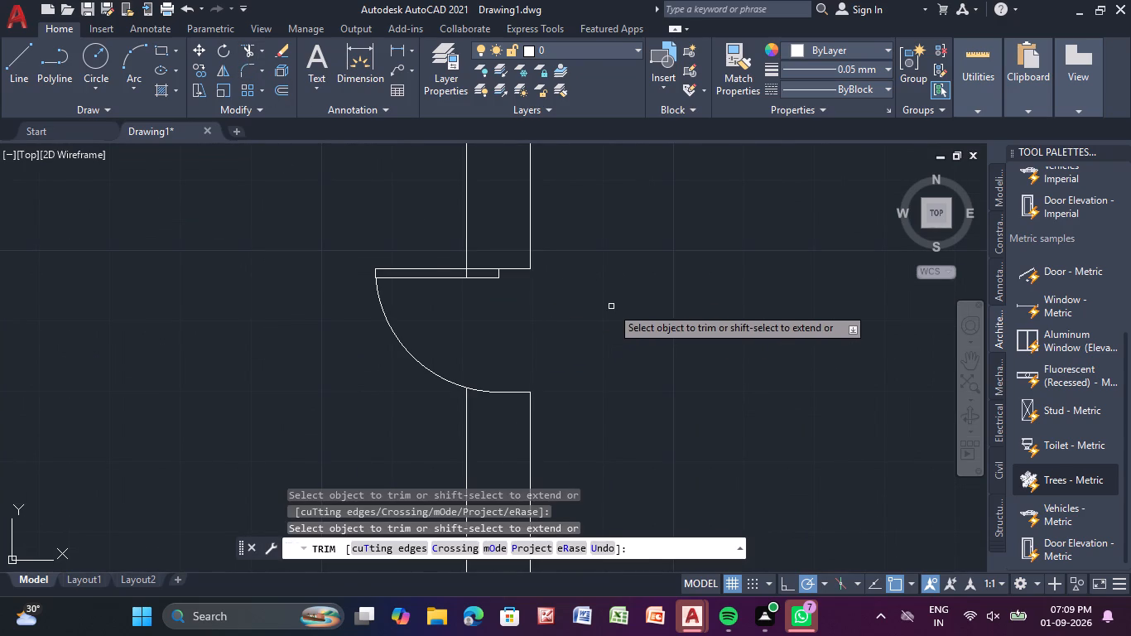
{"action": "key", "text": "Escape"}
{"action": "key", "text": "Escape"}
{"action": "key", "text": "Escape"}
{"action": "key", "text": "Escape"}
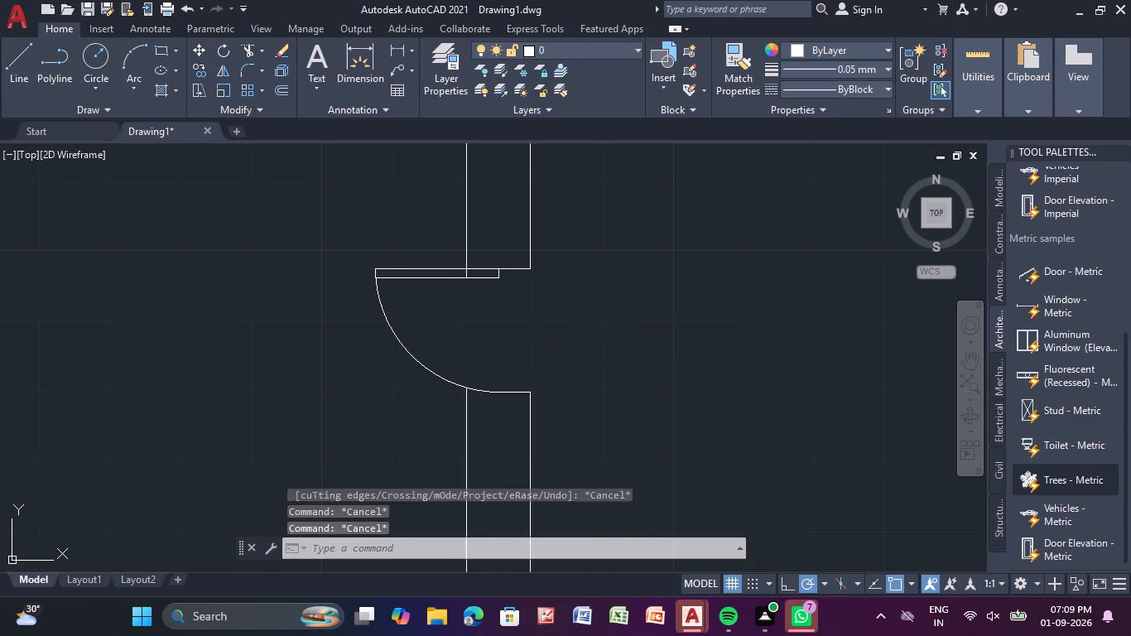
Draw a 9" line along the top edge of the top-left corner column to the left wall's outer line.
{"action": "scroll", "coordinate": [611, 306], "scroll_direction": "down", "scroll_amount": 4}
{"action": "scroll", "coordinate": [532, 320], "scroll_direction": "down", "scroll_amount": 1}
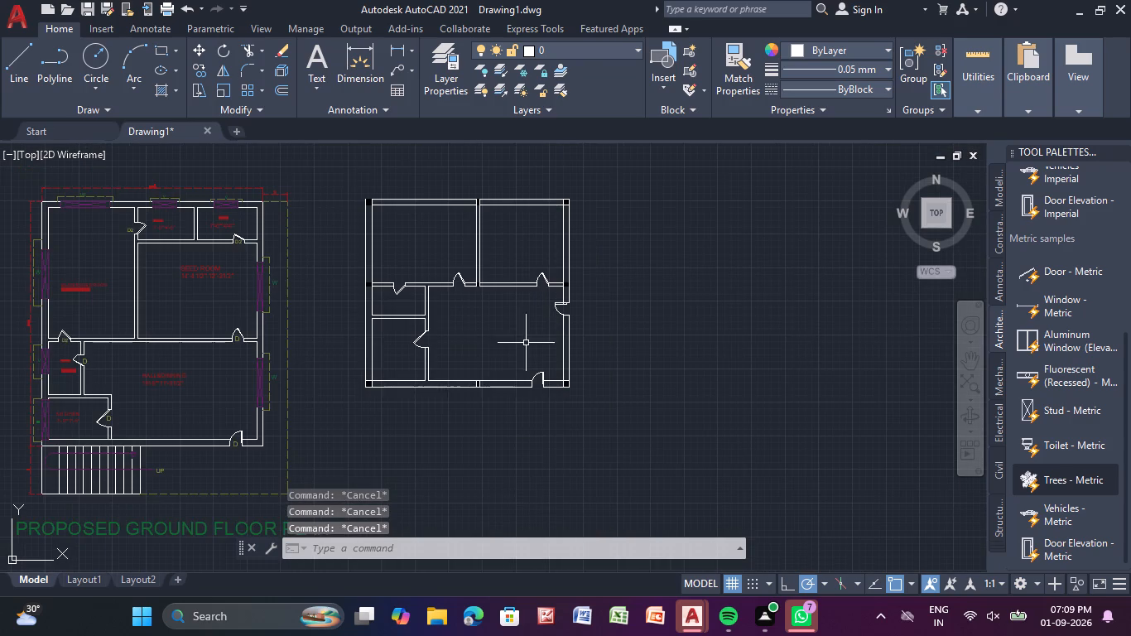
{"action": "middle_click_drag", "start_coordinate": [526, 343], "coordinate": [695, 393]}
{"action": "middle_click_drag", "start_coordinate": [550, 279], "coordinate": [556, 374]}
{"action": "scroll", "coordinate": [557, 345], "scroll_direction": "up", "scroll_amount": 3}
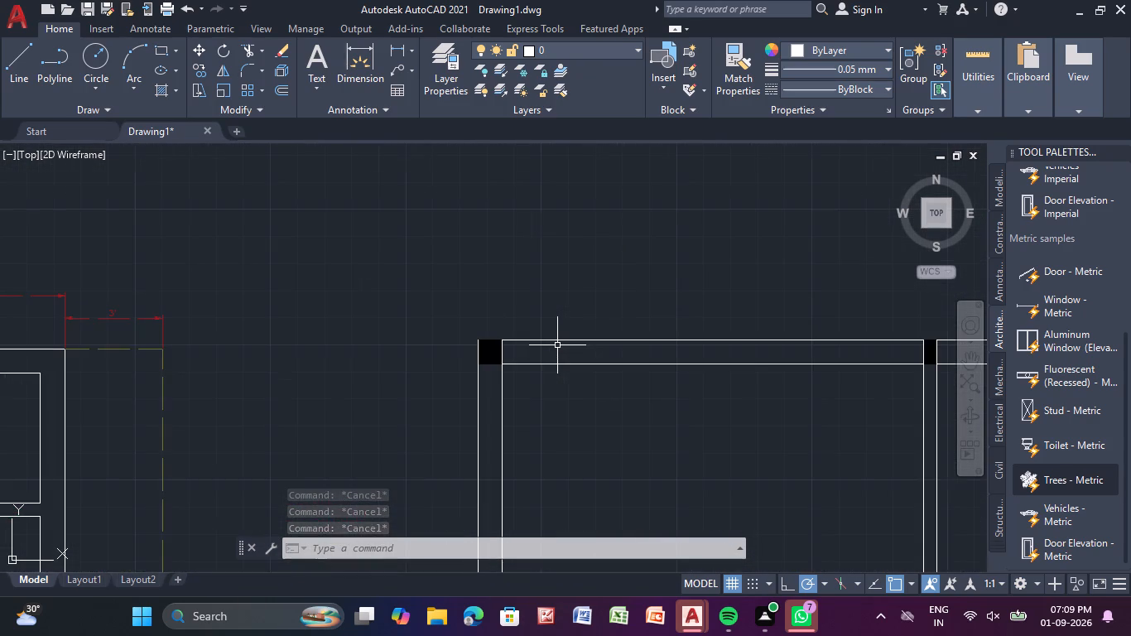
{"action": "middle_click", "coordinate": [558, 345]}
{"action": "scroll", "coordinate": [558, 345], "scroll_direction": "up", "scroll_amount": 2}
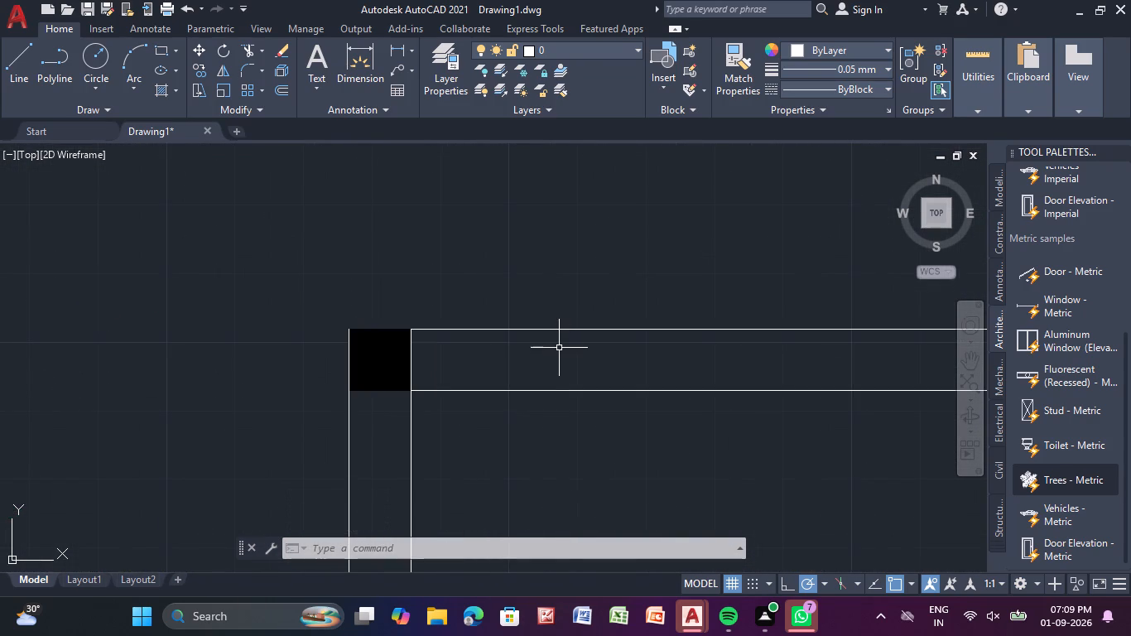
{"action": "key", "text": "l"}
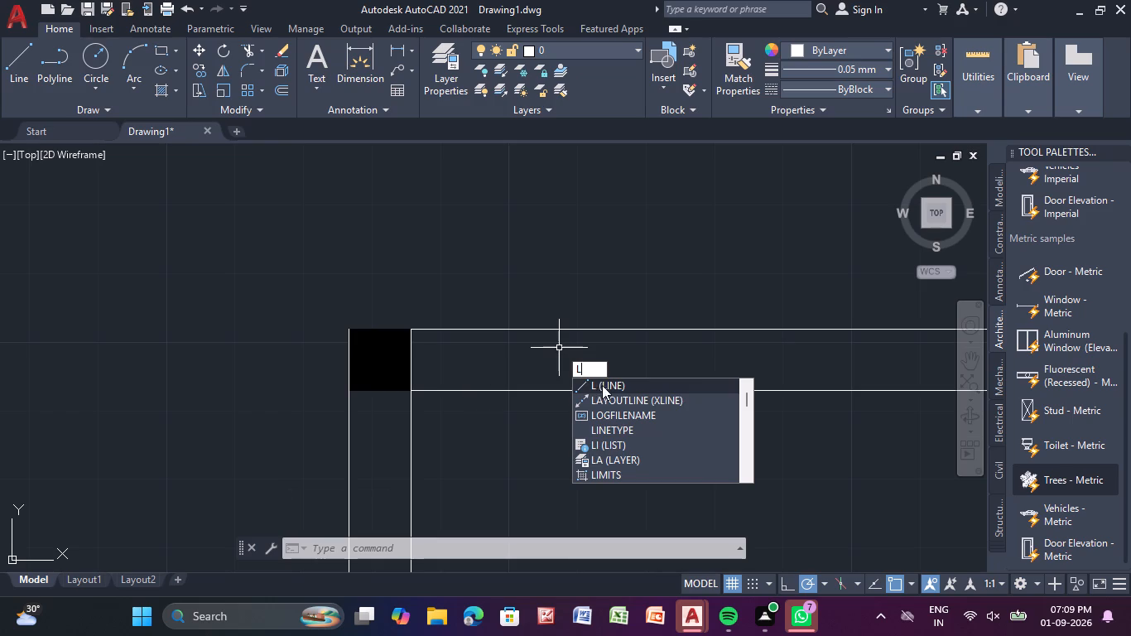
{"action": "left_click", "coordinate": [629, 383]}
{"action": "middle_click_drag", "start_coordinate": [478, 342], "coordinate": [490, 371]}
{"action": "scroll", "coordinate": [446, 352], "scroll_direction": "up", "scroll_amount": 3}
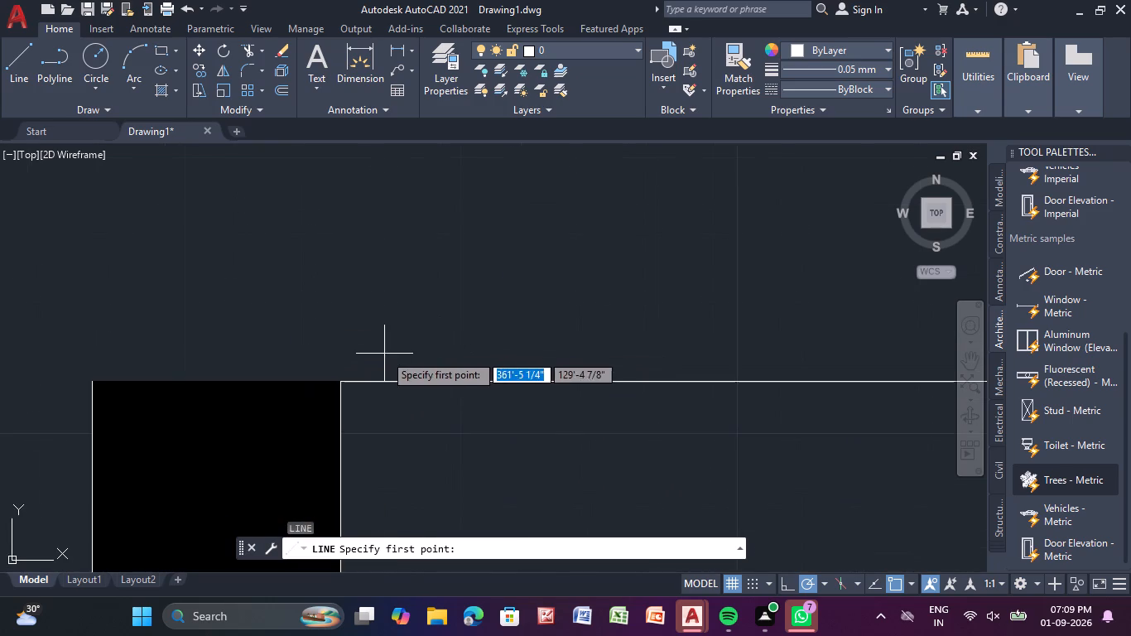
{"action": "left_click", "coordinate": [340, 380]}
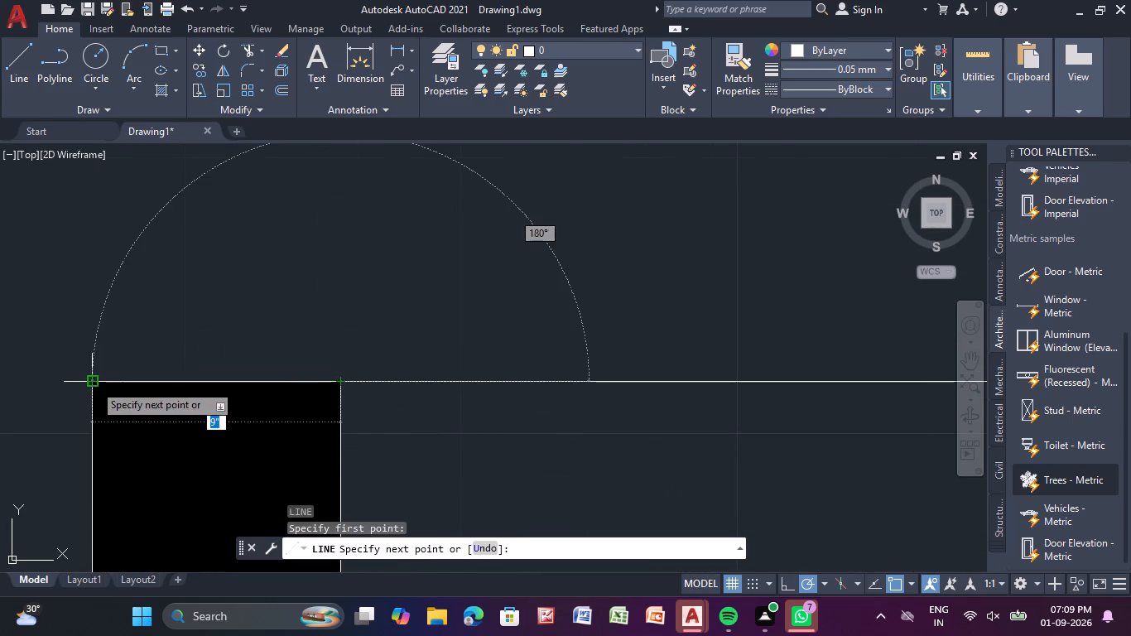
{"action": "left_click", "coordinate": [94, 383]}
{"action": "key", "text": "Escape"}
Draw a line along the bottom edge of the top-left corner column, from the left wall's inner line to its outer line.
{"action": "scroll", "coordinate": [277, 414], "scroll_direction": "down", "scroll_amount": 2}
{"action": "middle_click_drag", "start_coordinate": [397, 428], "coordinate": [391, 378]}
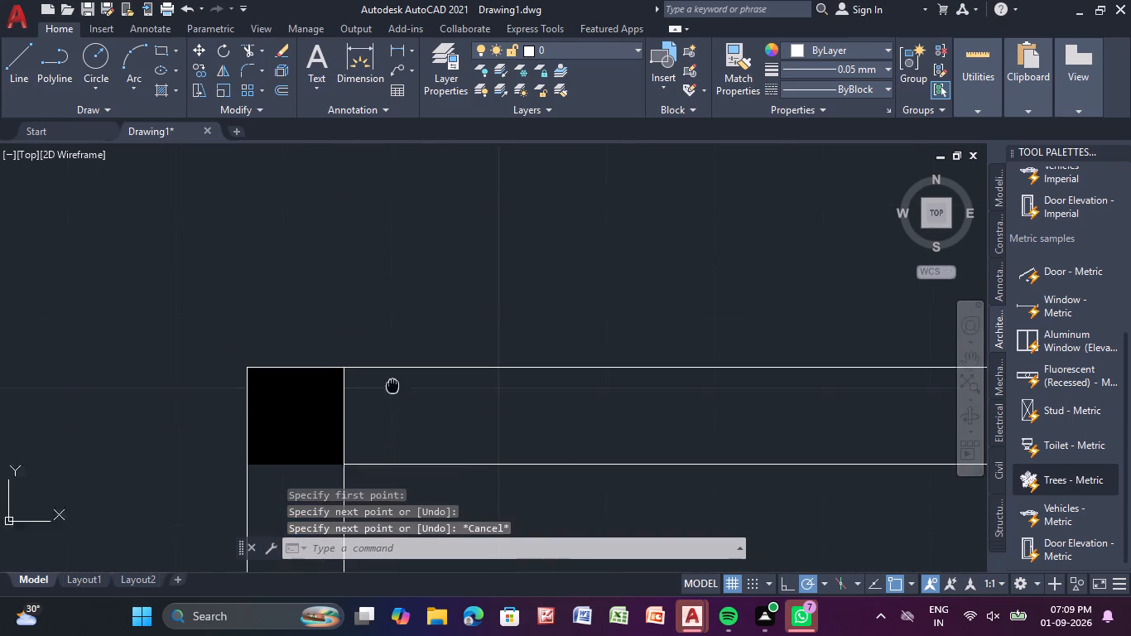
{"action": "middle_click_drag", "start_coordinate": [391, 378], "coordinate": [362, 309]}
{"action": "key", "text": "l"}
{"action": "key", "text": "Return"}
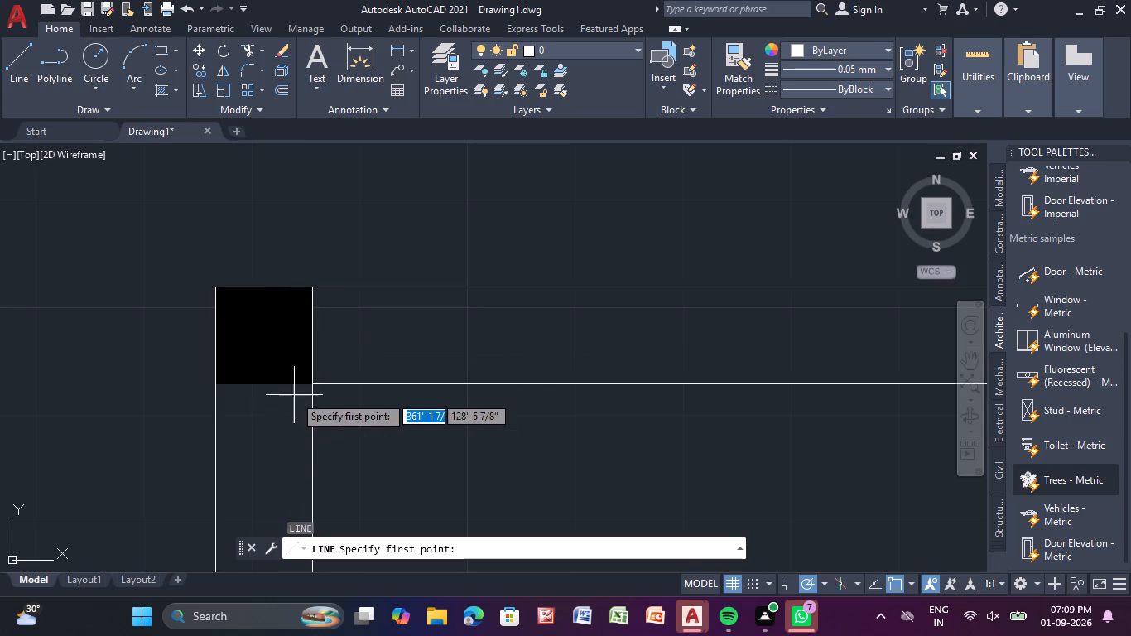
{"action": "scroll", "coordinate": [297, 390], "scroll_direction": "up", "scroll_amount": 3}
{"action": "left_click", "coordinate": [343, 369]}
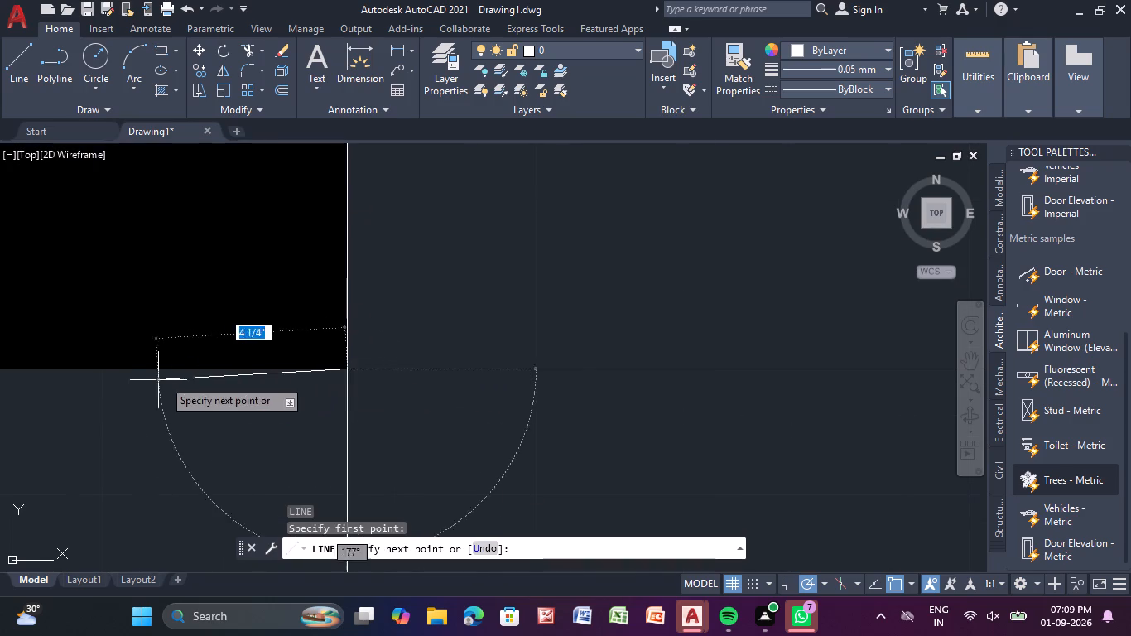
{"action": "scroll", "coordinate": [107, 388], "scroll_direction": "down", "scroll_amount": 1}
{"action": "middle_click_drag", "start_coordinate": [107, 388], "coordinate": [621, 337]}
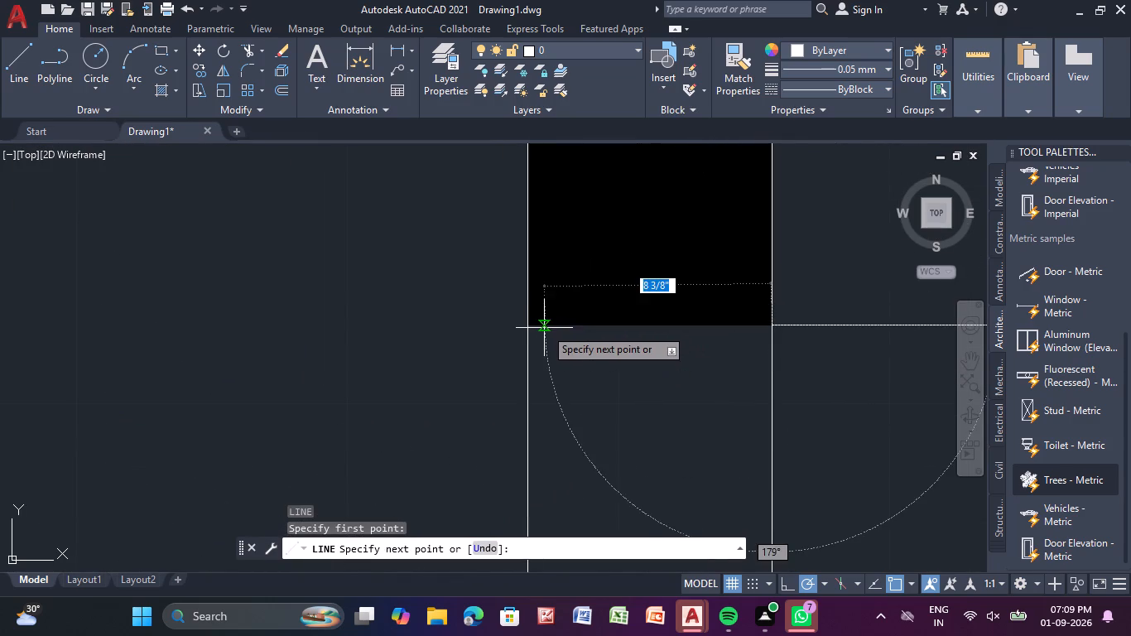
{"action": "left_click", "coordinate": [532, 325]}
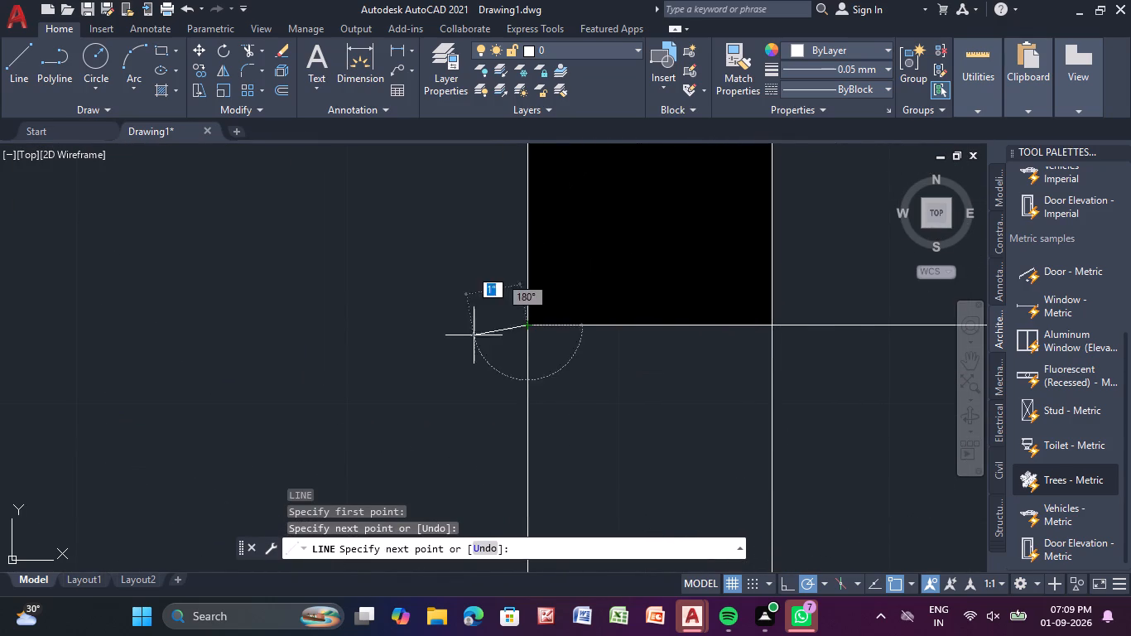
{"action": "key", "text": "Escape"}
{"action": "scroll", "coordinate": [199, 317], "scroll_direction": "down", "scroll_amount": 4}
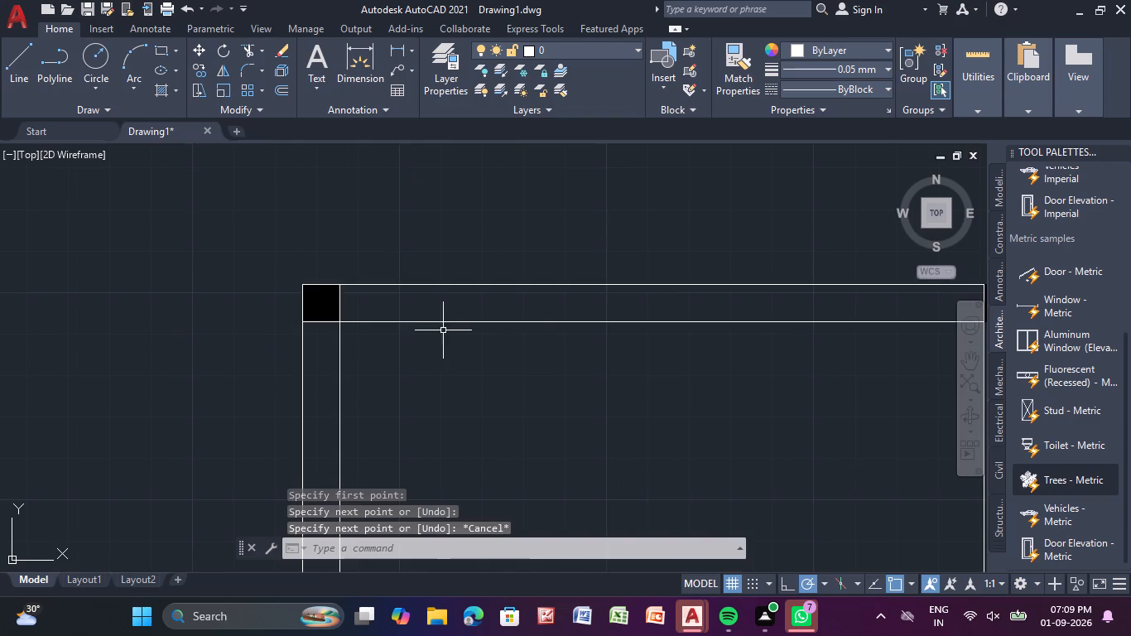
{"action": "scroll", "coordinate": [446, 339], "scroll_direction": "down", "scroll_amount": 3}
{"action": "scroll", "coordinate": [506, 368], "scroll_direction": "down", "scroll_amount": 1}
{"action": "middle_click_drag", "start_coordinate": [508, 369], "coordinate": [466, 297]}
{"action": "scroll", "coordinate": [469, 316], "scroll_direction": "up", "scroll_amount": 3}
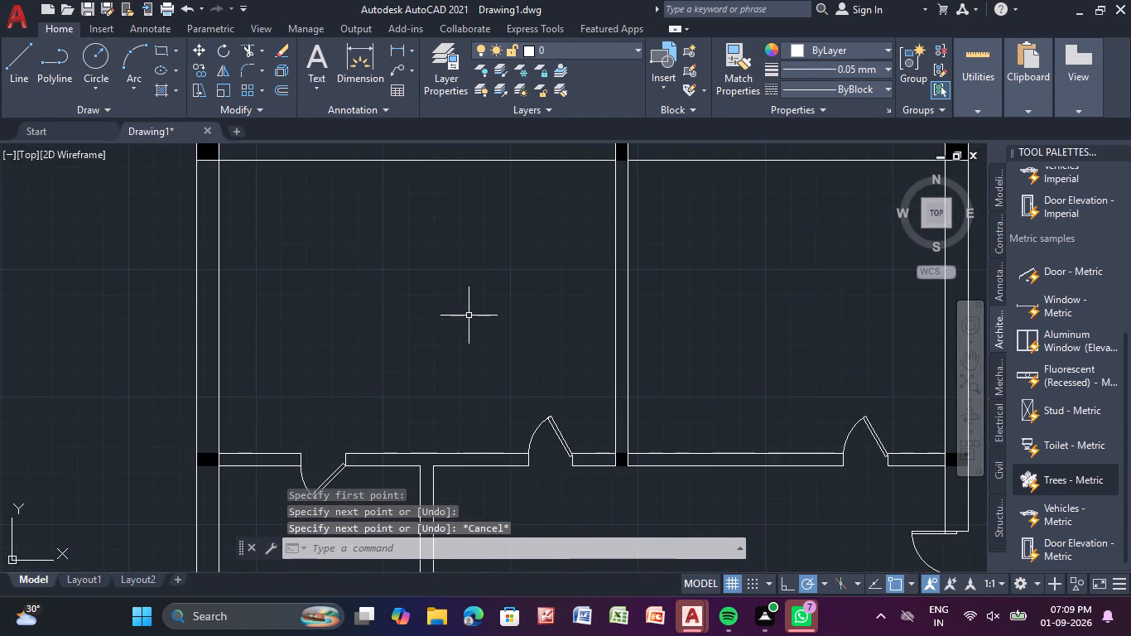
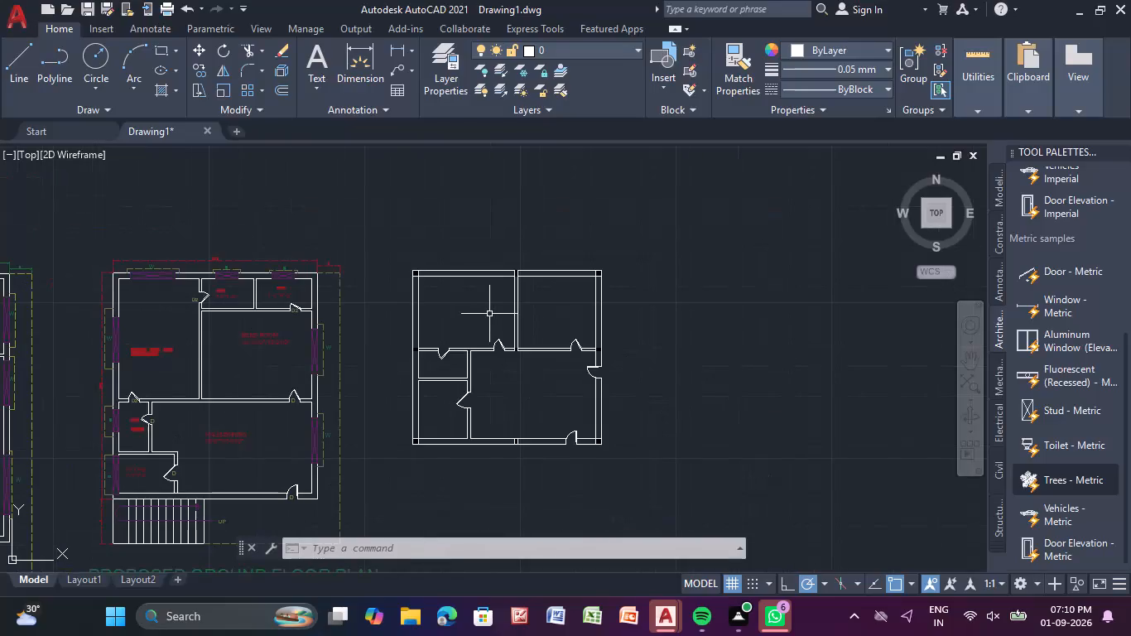
Draw a line along the bottom edge of the top wall's middle column, between the vertical partition's two lines.
{"action": "middle_click", "coordinate": [489, 314]}
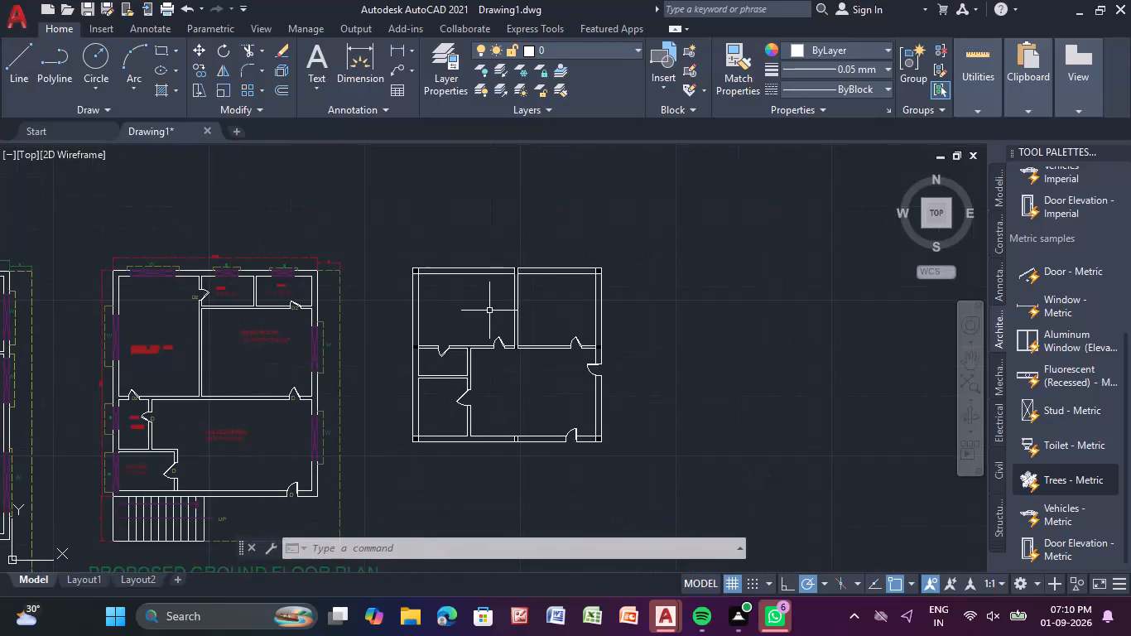
{"action": "scroll", "coordinate": [490, 302], "scroll_direction": "up", "scroll_amount": 2}
{"action": "middle_click_drag", "start_coordinate": [491, 302], "coordinate": [481, 356]}
{"action": "scroll", "coordinate": [566, 313], "scroll_direction": "up", "scroll_amount": 3}
{"action": "middle_click_drag", "start_coordinate": [566, 313], "coordinate": [593, 437]}
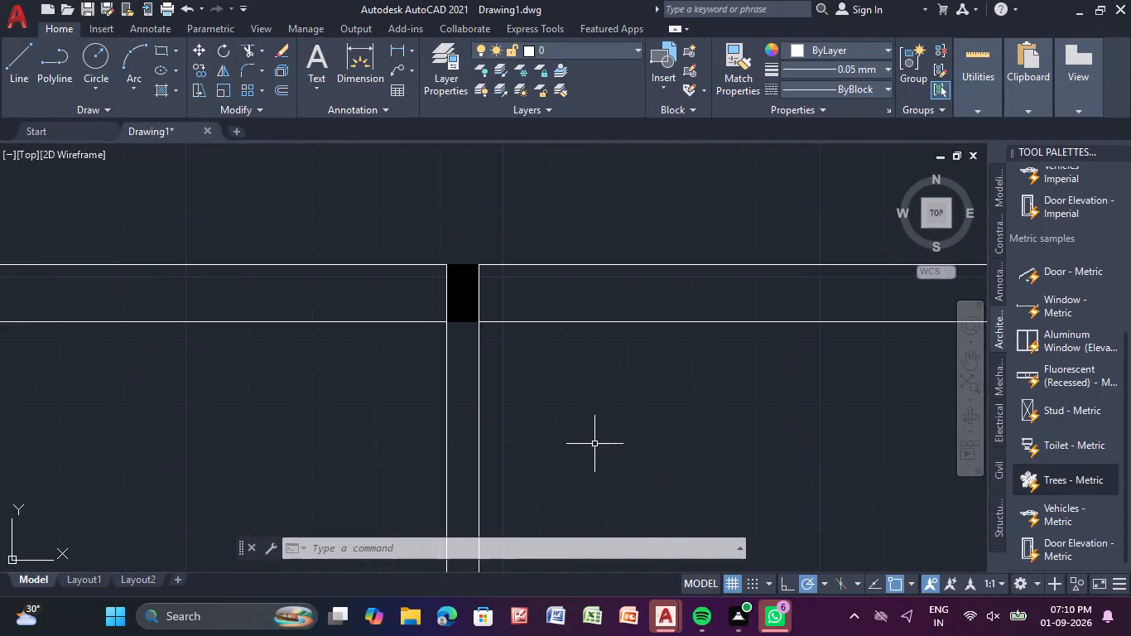
{"action": "middle_click_drag", "start_coordinate": [593, 444], "coordinate": [586, 483]}
{"action": "key", "text": "l"}
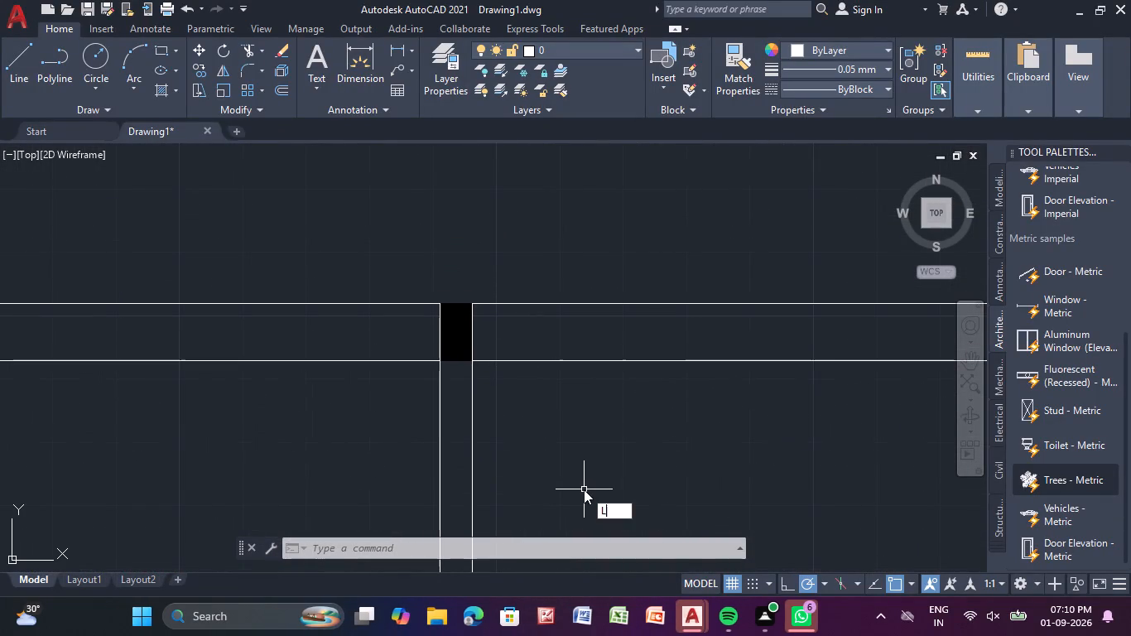
{"action": "key", "text": "Return"}
{"action": "middle_click_drag", "start_coordinate": [550, 440], "coordinate": [534, 508]}
{"action": "scroll", "coordinate": [522, 484], "scroll_direction": "up", "scroll_amount": 2}
{"action": "middle_click_drag", "start_coordinate": [522, 484], "coordinate": [544, 552]}
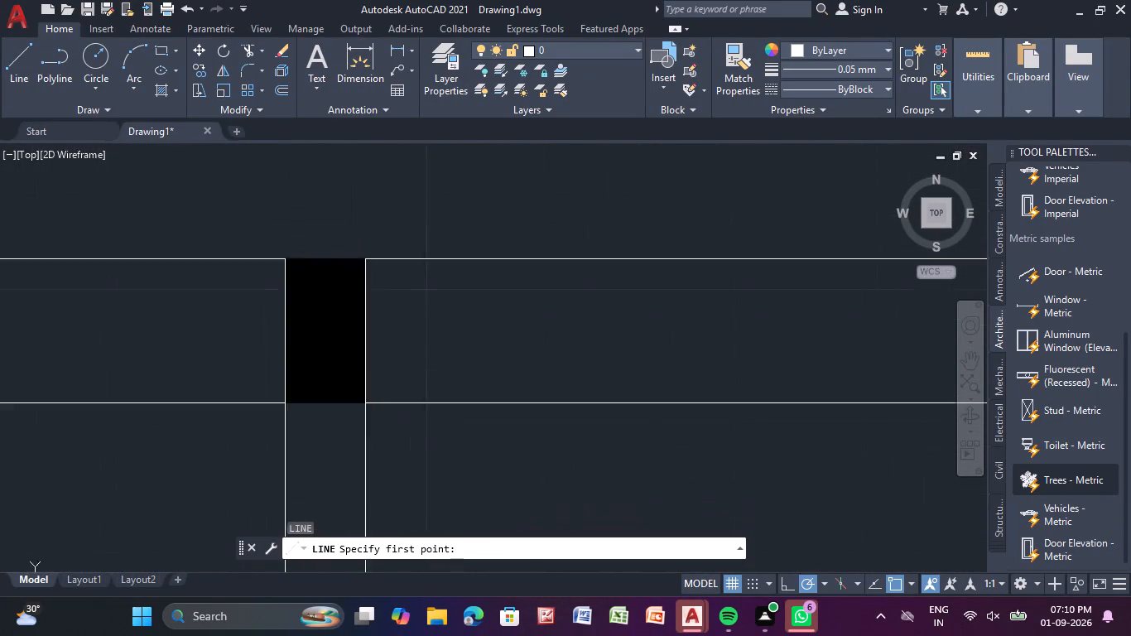
{"action": "middle_click_drag", "start_coordinate": [544, 552], "coordinate": [562, 572]}
{"action": "left_click_drag", "start_coordinate": [305, 436], "coordinate": [314, 436]}
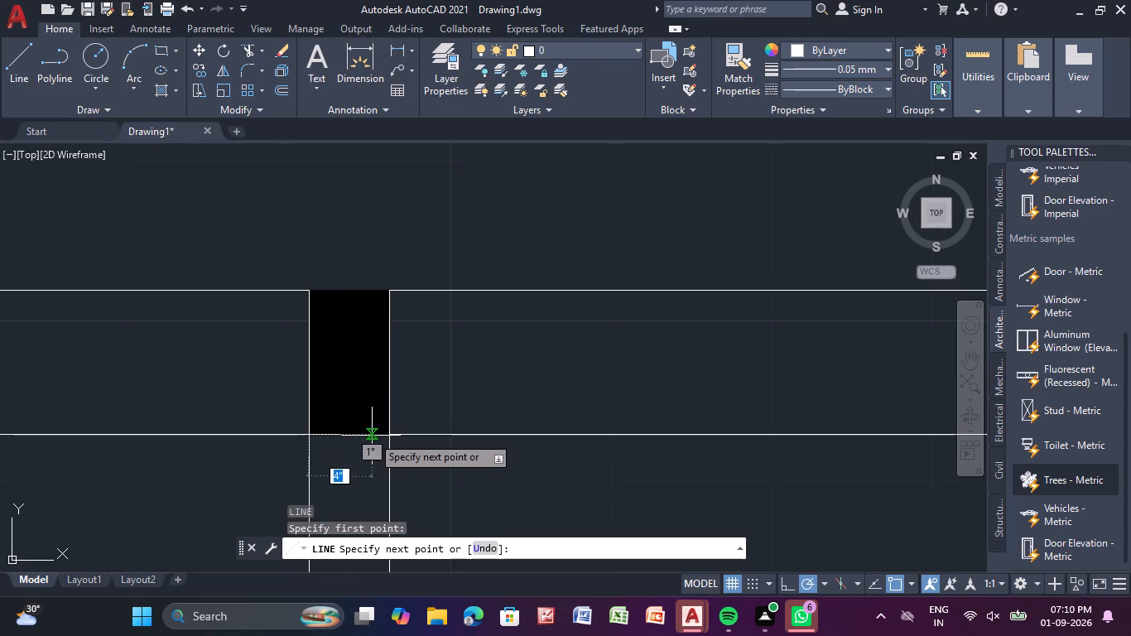
{"action": "left_click", "coordinate": [387, 436]}
{"action": "key", "text": "Escape"}
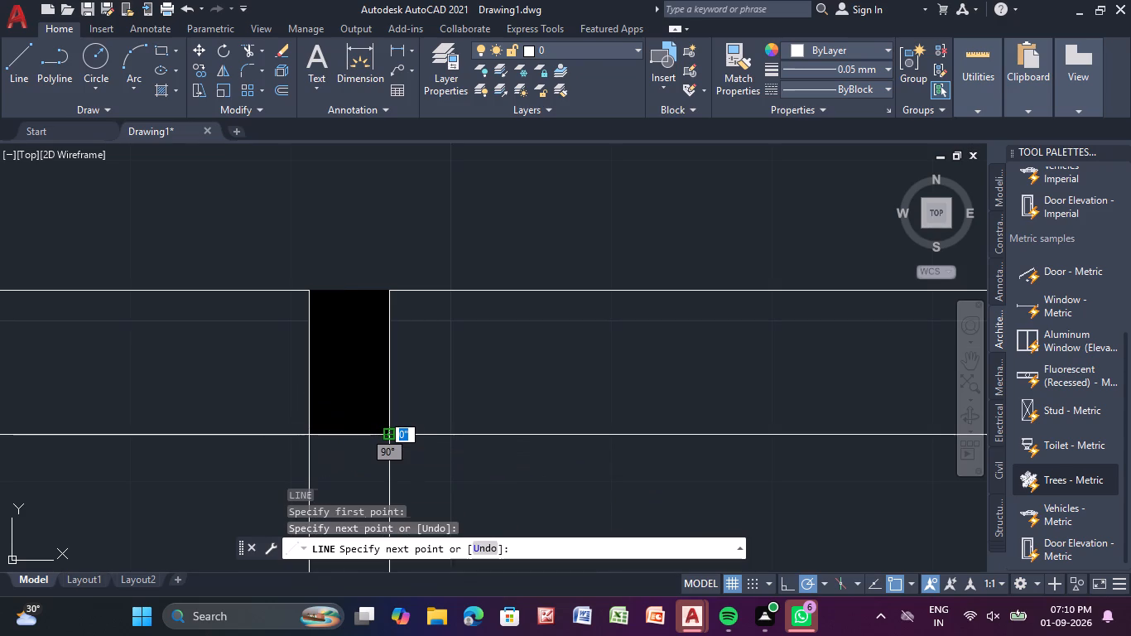
Draw a line along the top edge of the top wall's middle column, closing the gap in the outer wall line.
{"action": "key", "text": "Return"}
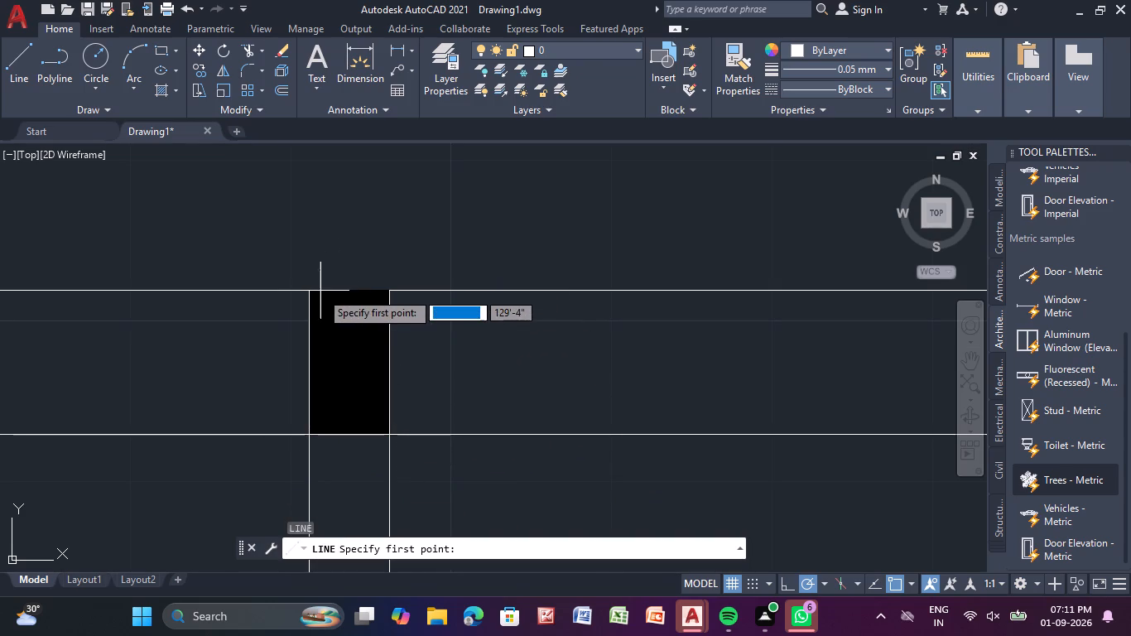
{"action": "left_click", "coordinate": [311, 291]}
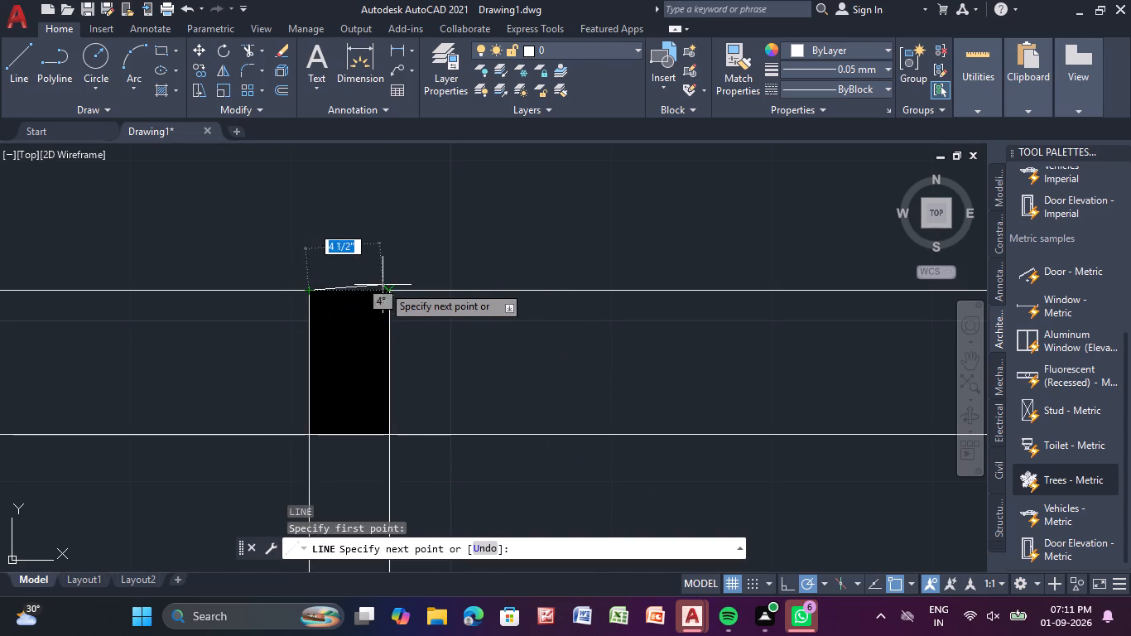
{"action": "left_click", "coordinate": [388, 289]}
{"action": "key", "text": "Escape"}
Draw a line along the bottom edge of the column where the vertical partition meets the horizontal partition.
{"action": "scroll", "coordinate": [408, 376], "scroll_direction": "down", "scroll_amount": 5}
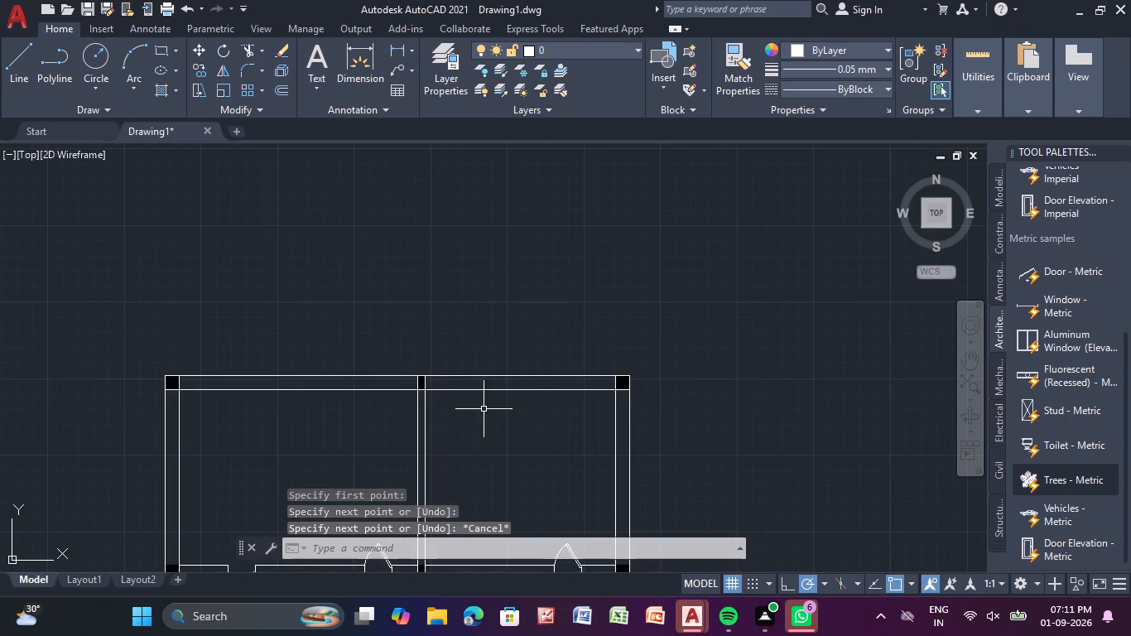
{"action": "scroll", "coordinate": [507, 447], "scroll_direction": "down", "scroll_amount": 2}
{"action": "middle_click_drag", "start_coordinate": [506, 447], "coordinate": [497, 349]}
{"action": "scroll", "coordinate": [471, 407], "scroll_direction": "up", "scroll_amount": 3}
{"action": "middle_click_drag", "start_coordinate": [468, 408], "coordinate": [469, 428]}
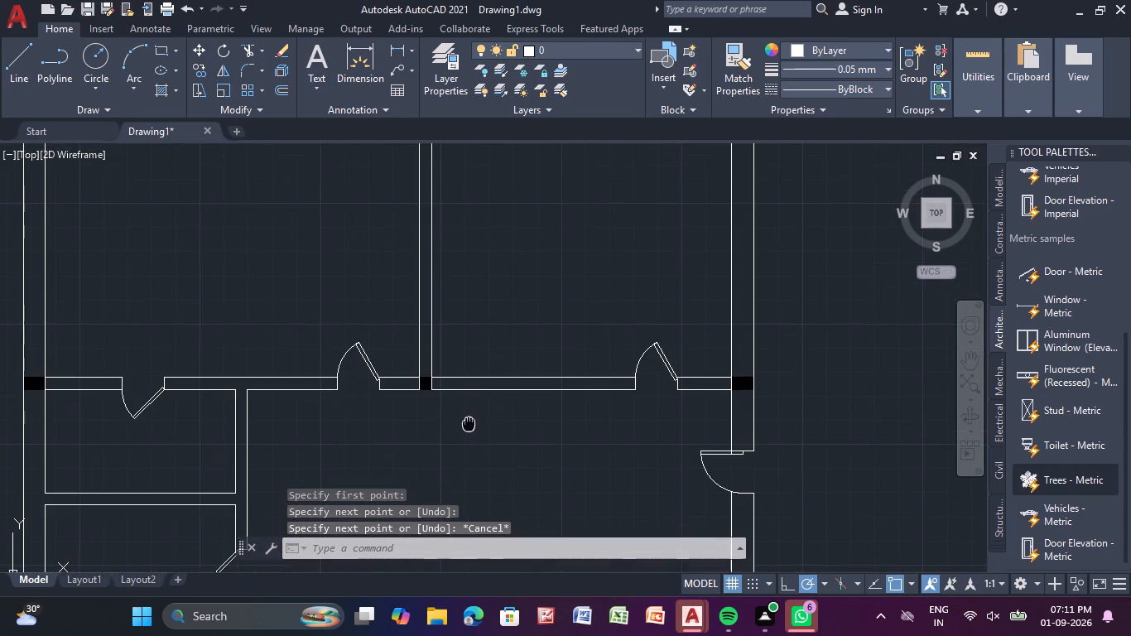
{"action": "middle_click_drag", "start_coordinate": [469, 428], "coordinate": [474, 451]}
{"action": "scroll", "coordinate": [447, 446], "scroll_direction": "up", "scroll_amount": 2}
{"action": "key", "text": "l"}
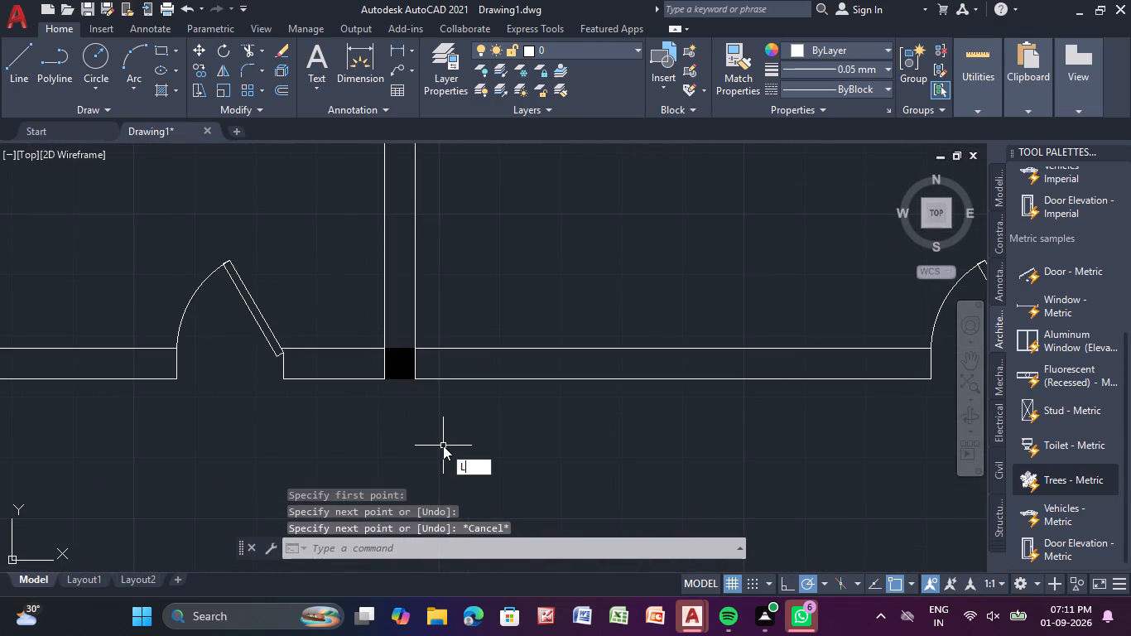
{"action": "key", "text": "Return"}
{"action": "left_click", "coordinate": [418, 378]}
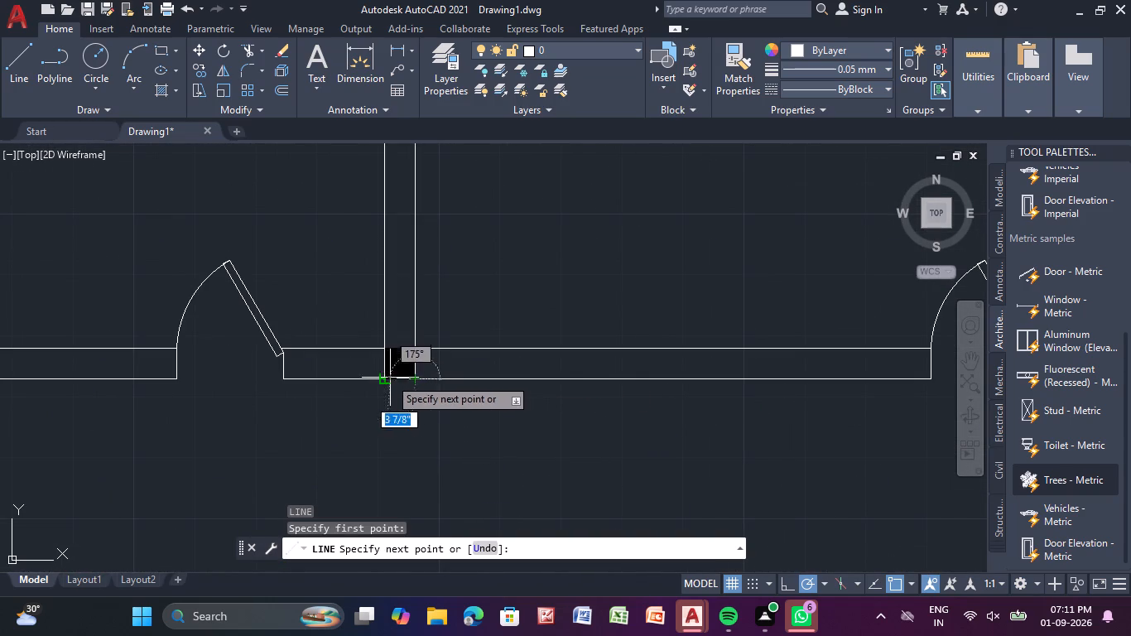
{"action": "left_click", "coordinate": [387, 378]}
{"action": "key", "text": "Escape"}
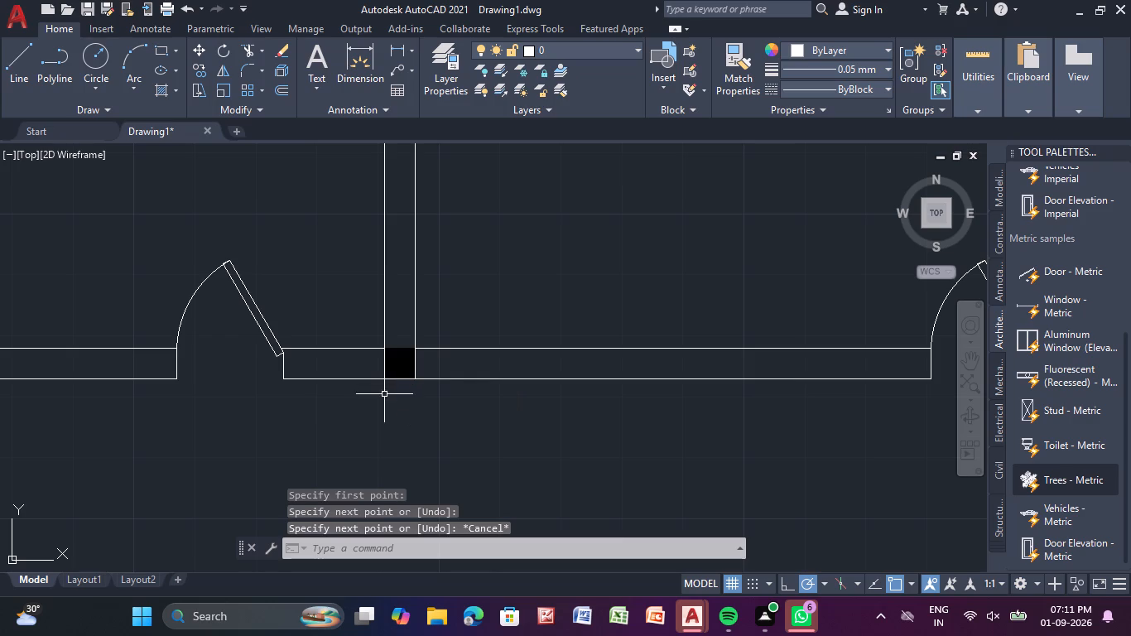
Draw a line along the bottom edge of the left wall's middle column, from the wall's inner line to its outer line.
{"action": "left_click", "coordinate": [11, 63]}
{"action": "middle_click_drag", "start_coordinate": [2, 258], "coordinate": [391, 284]}
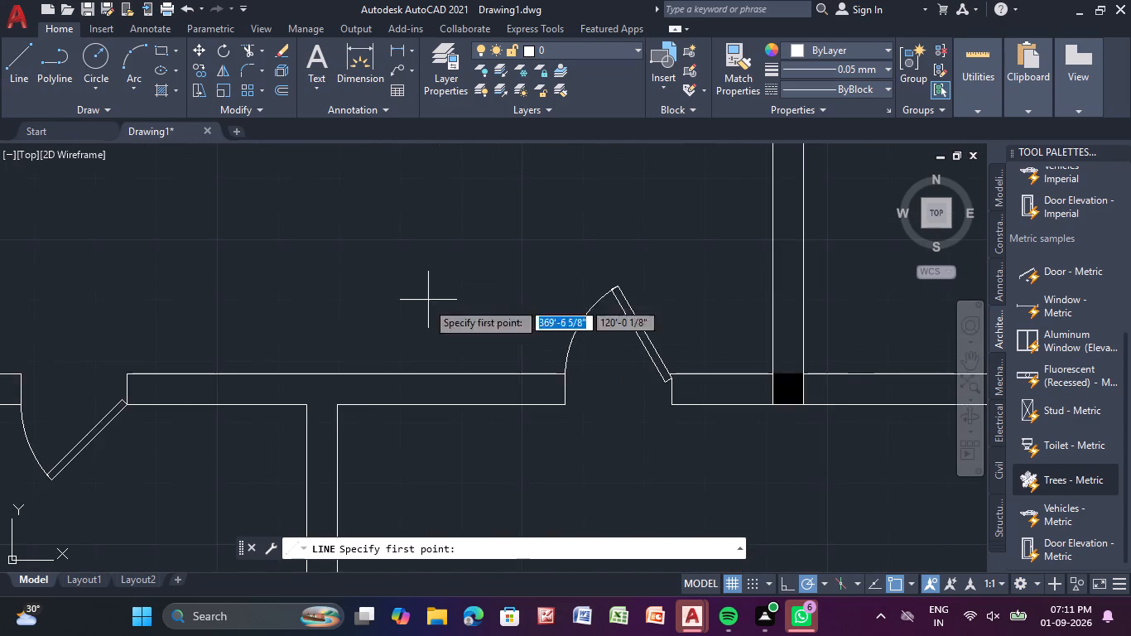
{"action": "scroll", "coordinate": [137, 426], "scroll_direction": "down", "scroll_amount": 1}
{"action": "middle_click_drag", "start_coordinate": [113, 444], "coordinate": [484, 422]}
{"action": "middle_click_drag", "start_coordinate": [337, 423], "coordinate": [426, 428]}
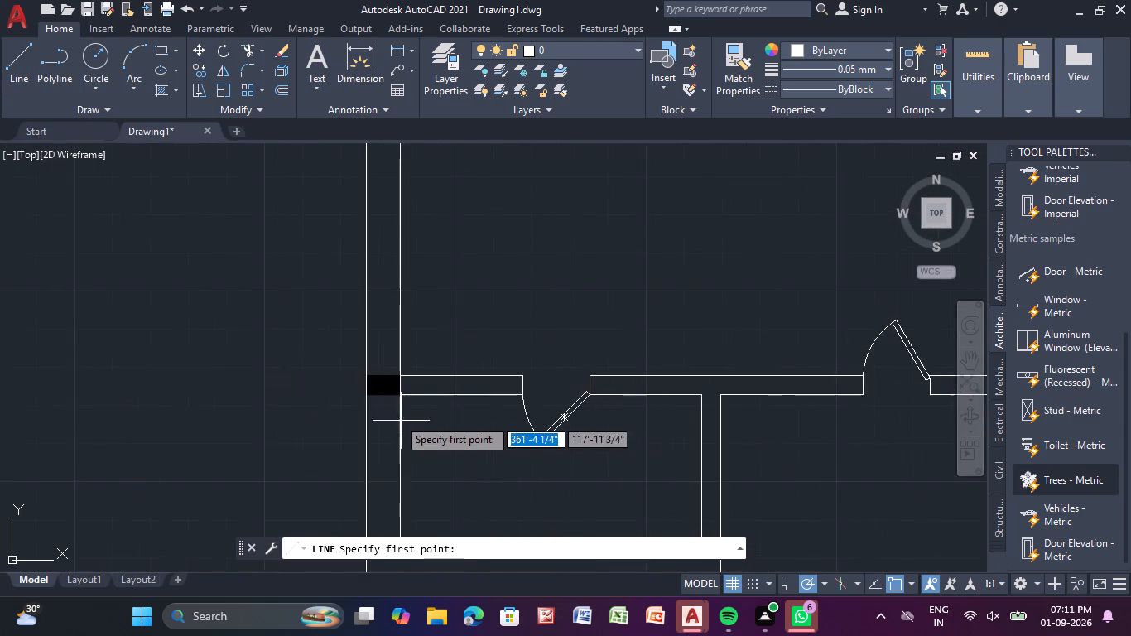
{"action": "scroll", "coordinate": [382, 399], "scroll_direction": "up", "scroll_amount": 3}
{"action": "left_click", "coordinate": [445, 389]}
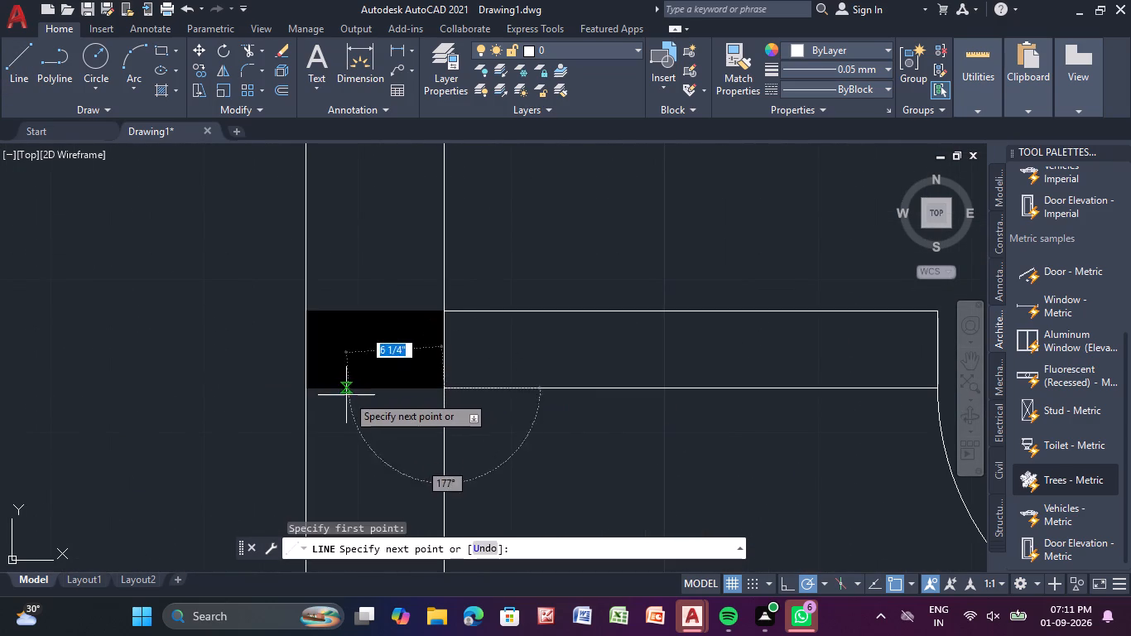
{"action": "left_click", "coordinate": [302, 389]}
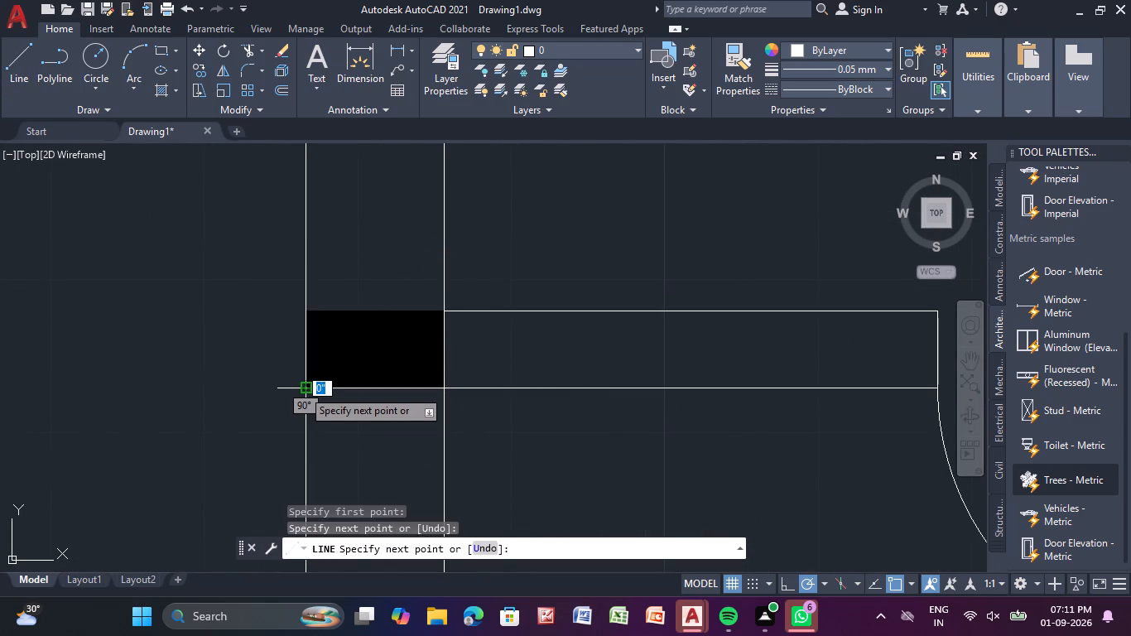
{"action": "key", "text": "Escape"}
Draw a line along the top edge of the left wall's middle column, from the wall's inner line to its outer line.
{"action": "left_click", "coordinate": [1, 56]}
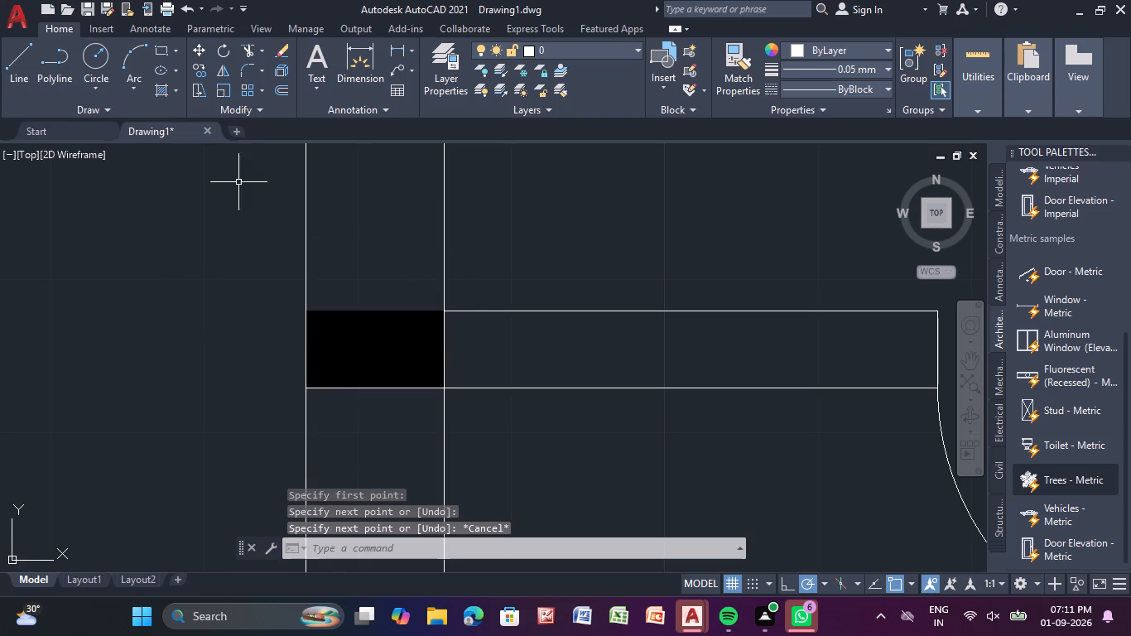
{"action": "left_click", "coordinate": [16, 57]}
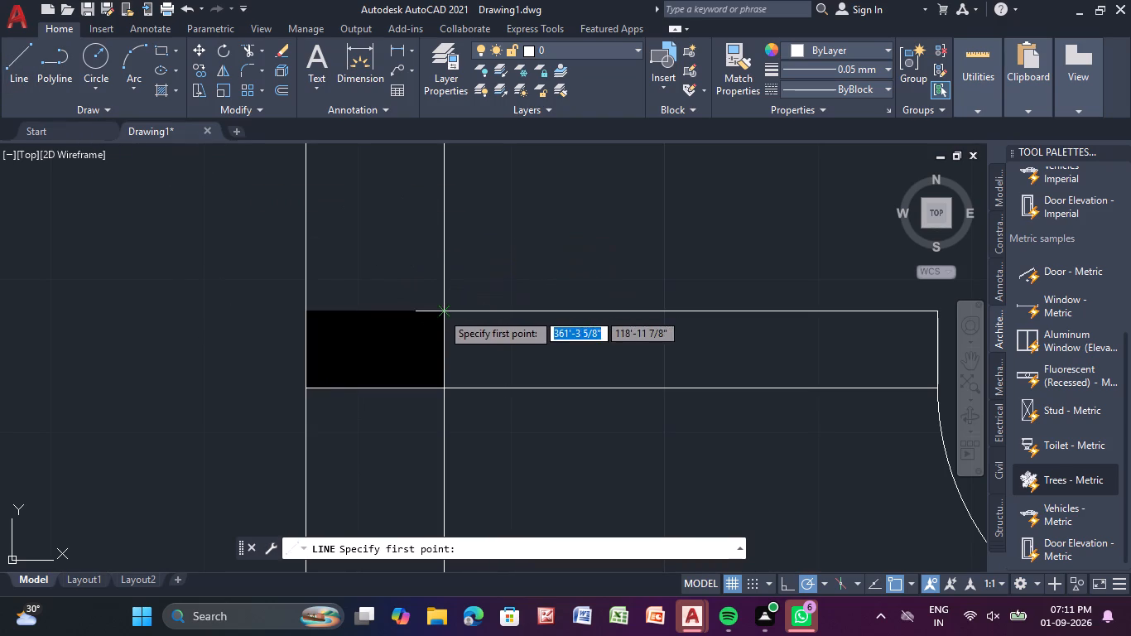
{"action": "left_click", "coordinate": [441, 312]}
{"action": "left_click", "coordinate": [302, 310]}
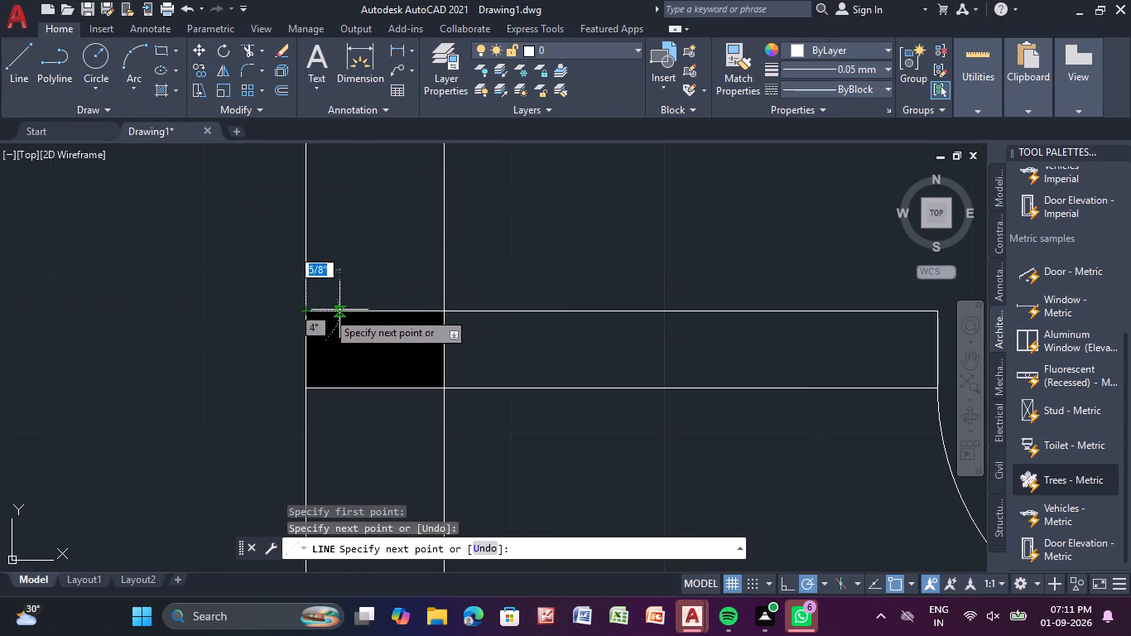
{"action": "key", "text": "Escape"}
Examine the third plan's lower-left rooms and the bottom wall's columns for wall lines left open.
{"action": "scroll", "coordinate": [583, 386], "scroll_direction": "down", "scroll_amount": 3}
{"action": "middle_click_drag", "start_coordinate": [593, 409], "coordinate": [504, 252]}
{"action": "middle_click_drag", "start_coordinate": [512, 369], "coordinate": [494, 323]}
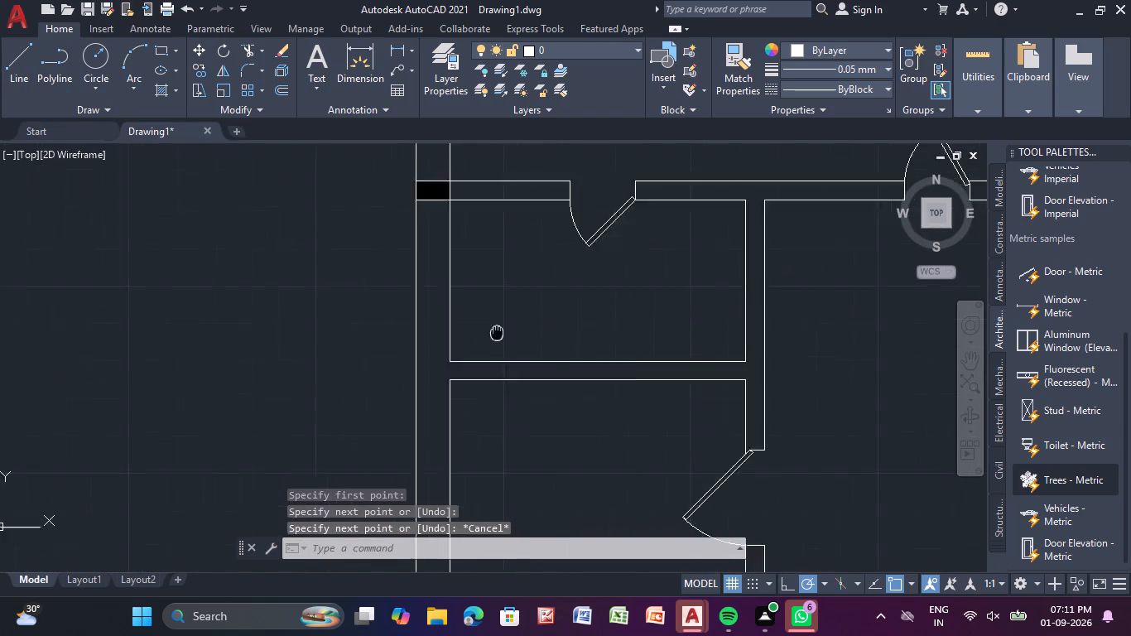
{"action": "middle_click_drag", "start_coordinate": [494, 323], "coordinate": [460, 208]}
{"action": "scroll", "coordinate": [490, 392], "scroll_direction": "down", "scroll_amount": 1}
{"action": "middle_click_drag", "start_coordinate": [490, 404], "coordinate": [437, 287]}
{"action": "key", "text": "Escape"}
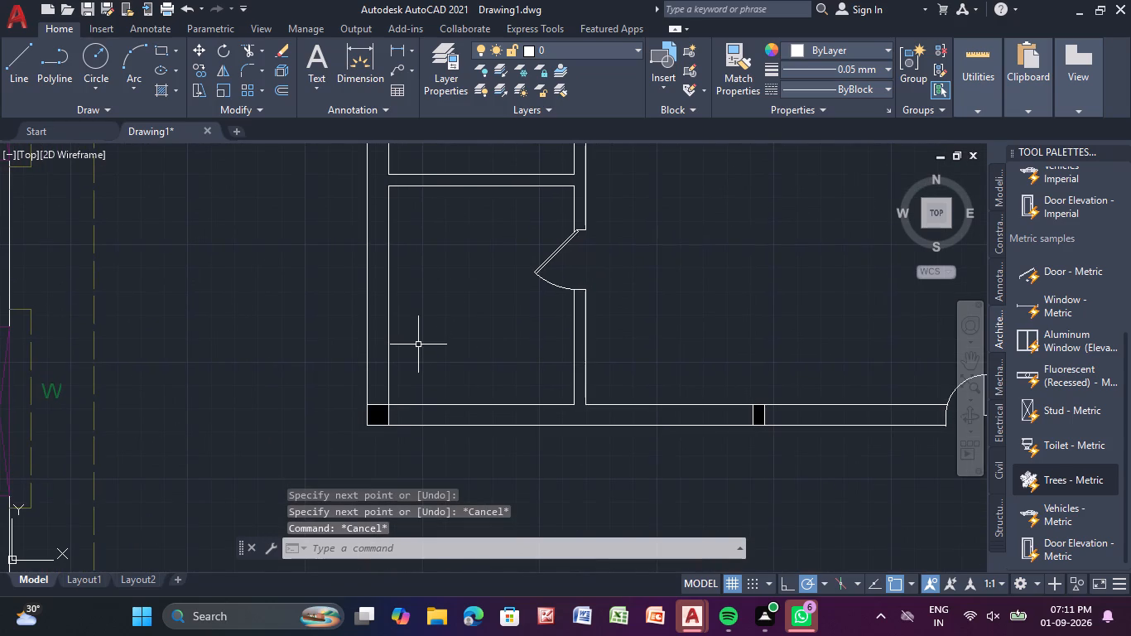
{"action": "scroll", "coordinate": [481, 328], "scroll_direction": "down", "scroll_amount": 2}
{"action": "middle_click_drag", "start_coordinate": [482, 328], "coordinate": [471, 370]}
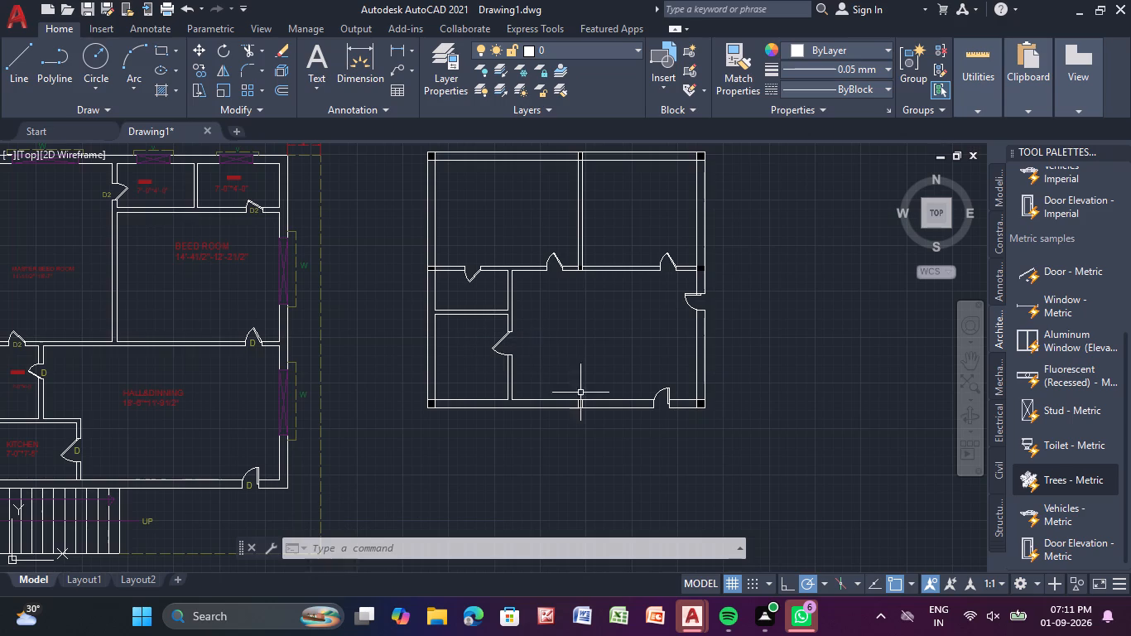
{"action": "scroll", "coordinate": [488, 388], "scroll_direction": "up", "scroll_amount": 3}
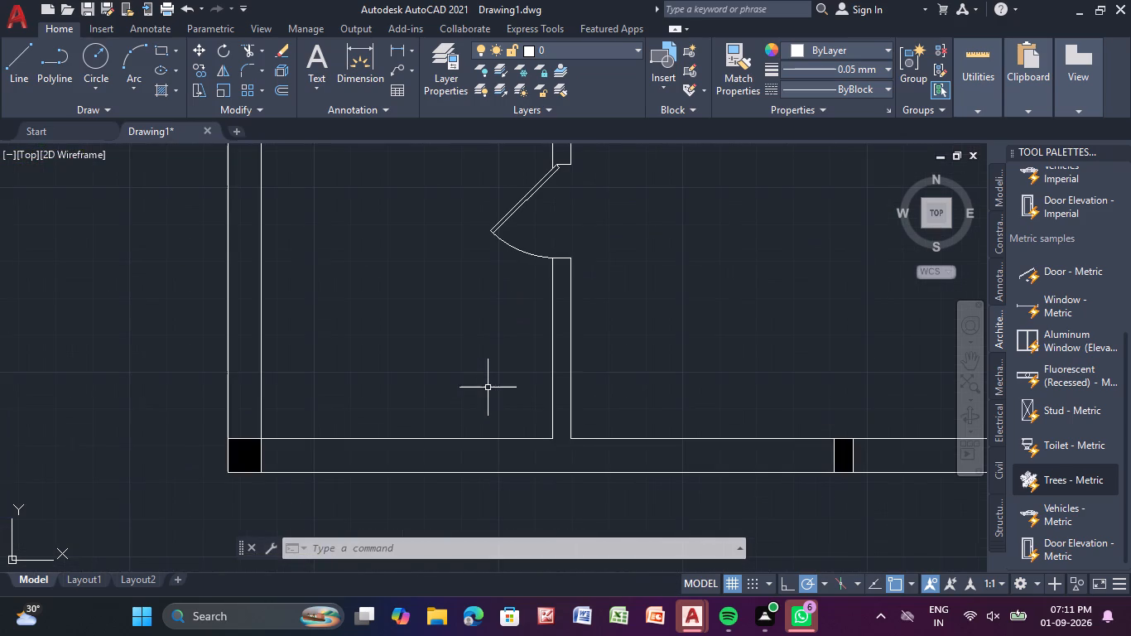
{"action": "scroll", "coordinate": [748, 573], "scroll_direction": "down", "scroll_amount": 2}
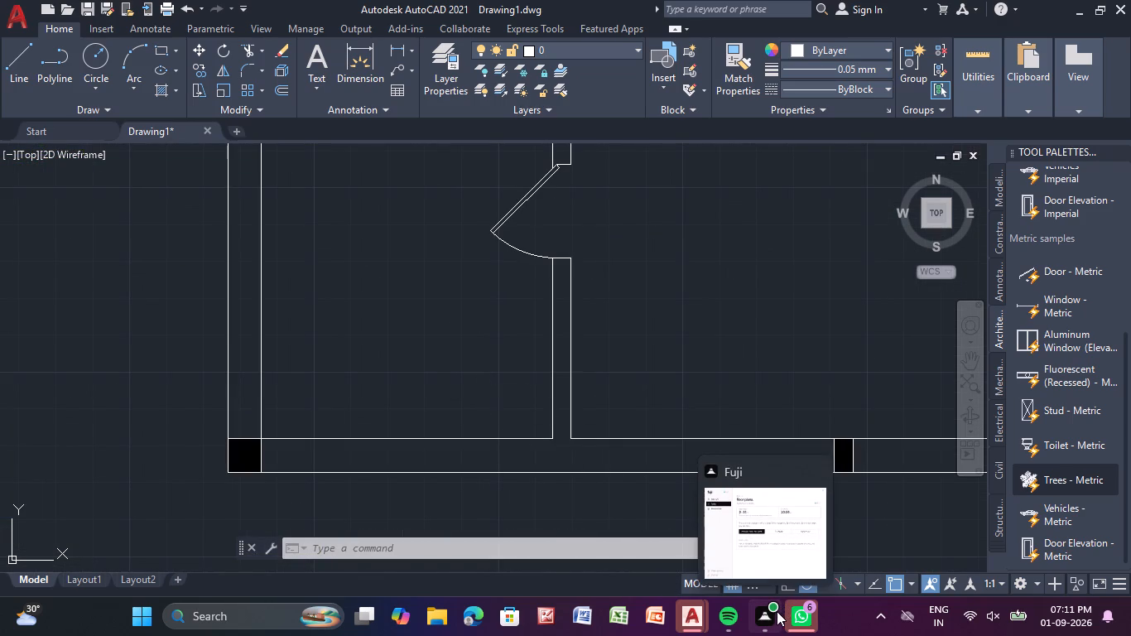
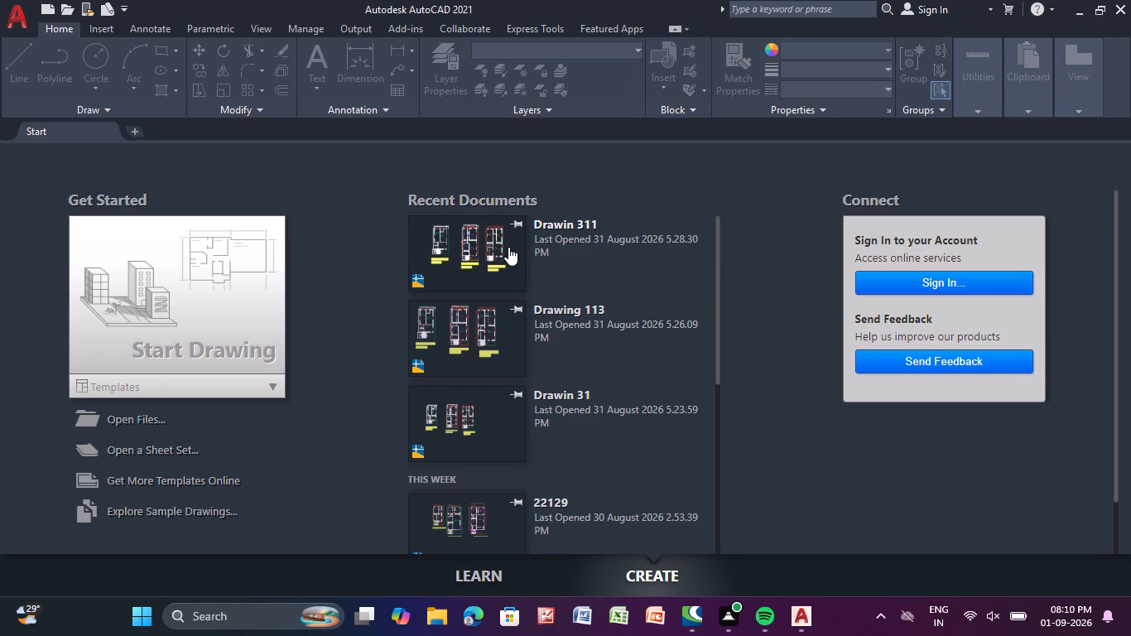
Look through the recent drawings, and then the drawing files in the Documents folder, for the drawing to open.
{"action": "scroll", "coordinate": [476, 296], "scroll_direction": "up", "scroll_amount": 8}
{"action": "scroll", "coordinate": [476, 296], "scroll_direction": "down", "scroll_amount": 6}
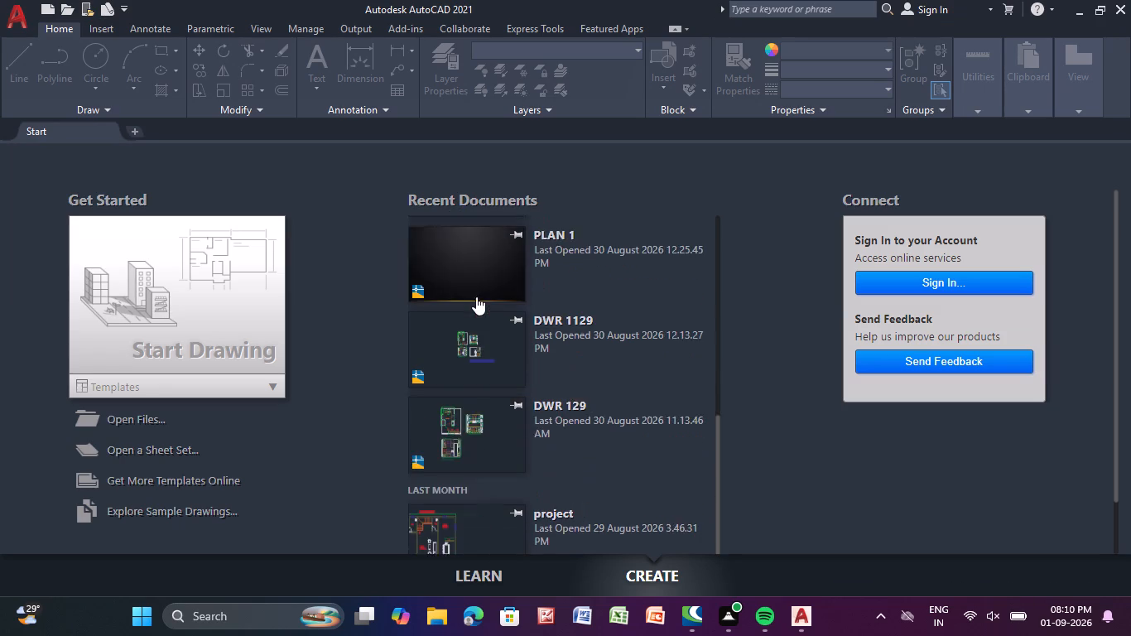
{"action": "scroll", "coordinate": [476, 296], "scroll_direction": "up", "scroll_amount": 15}
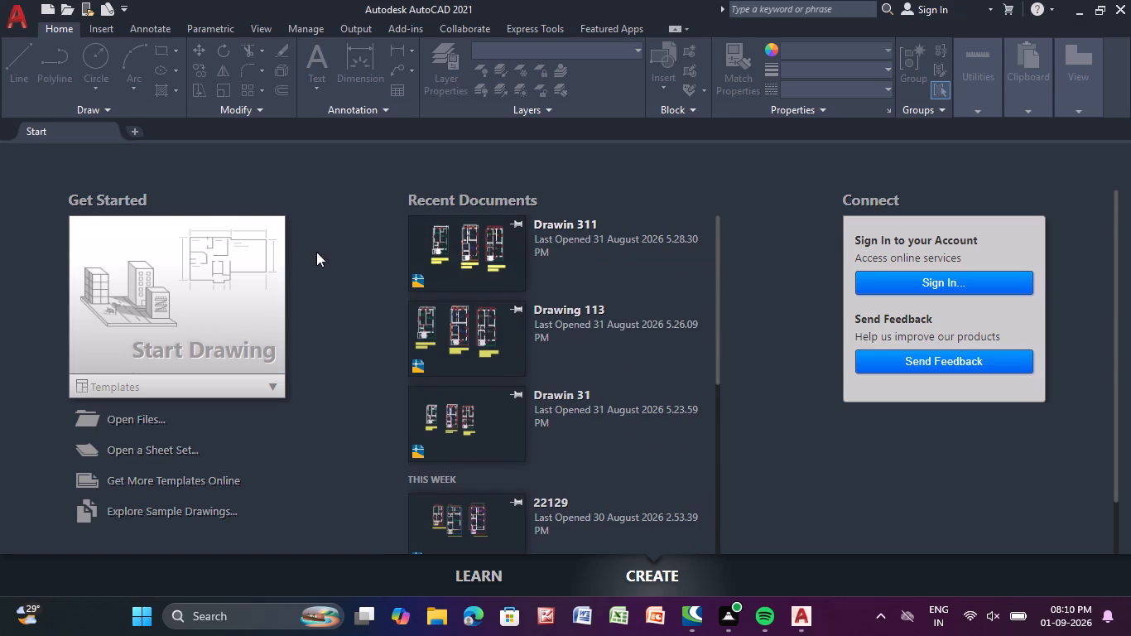
{"action": "left_click", "coordinate": [121, 414]}
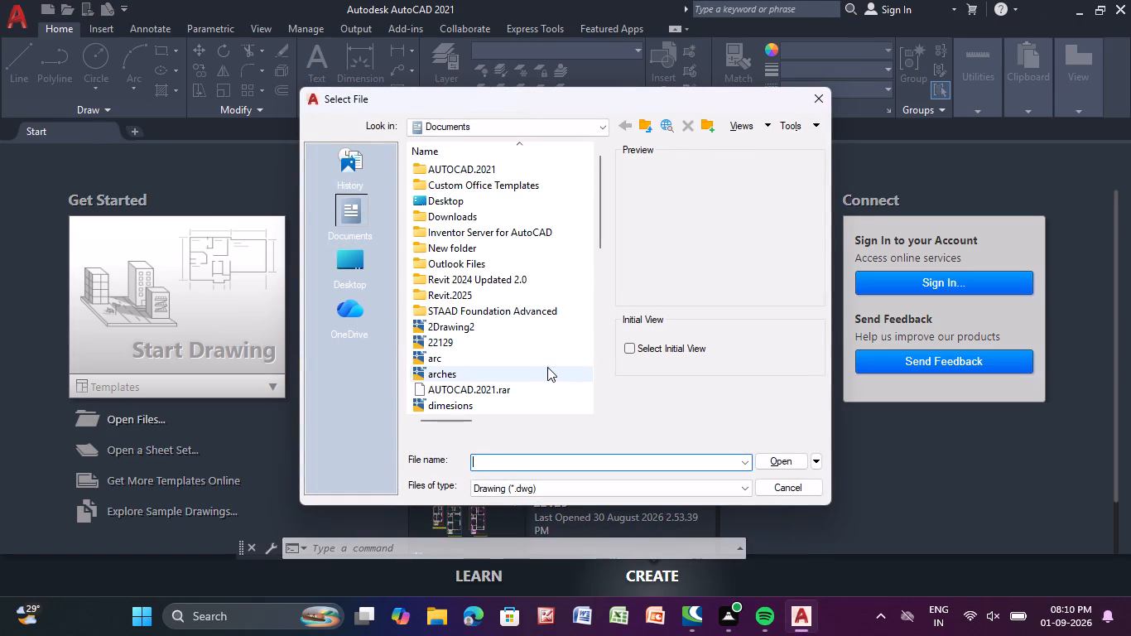
{"action": "scroll", "coordinate": [538, 373], "scroll_direction": "up", "scroll_amount": 6}
{"action": "scroll", "coordinate": [538, 373], "scroll_direction": "down", "scroll_amount": 7}
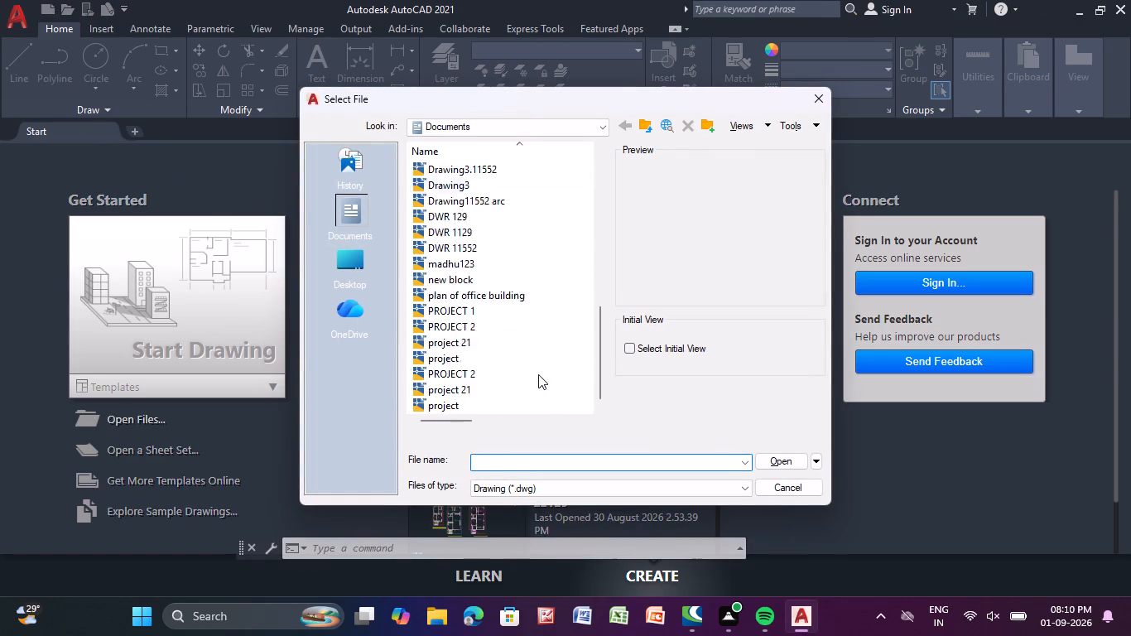
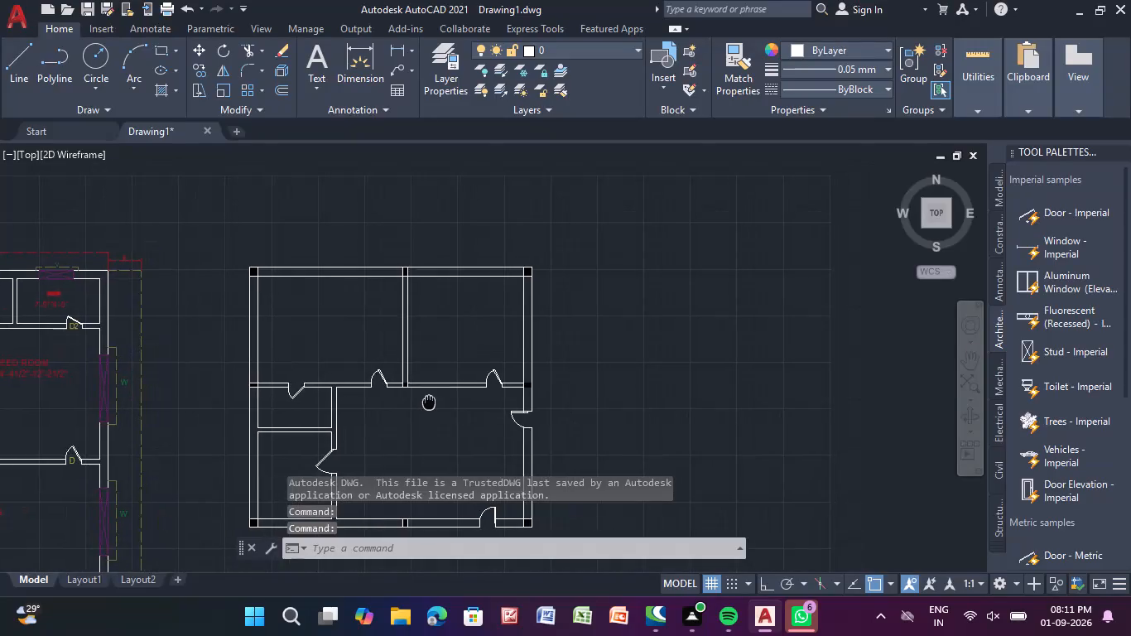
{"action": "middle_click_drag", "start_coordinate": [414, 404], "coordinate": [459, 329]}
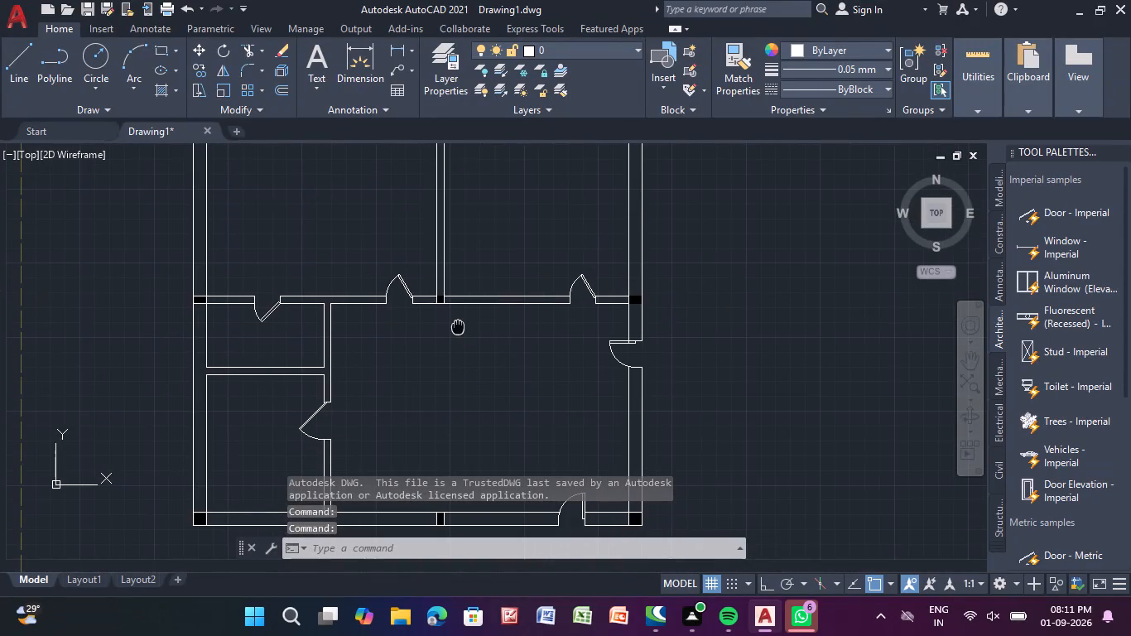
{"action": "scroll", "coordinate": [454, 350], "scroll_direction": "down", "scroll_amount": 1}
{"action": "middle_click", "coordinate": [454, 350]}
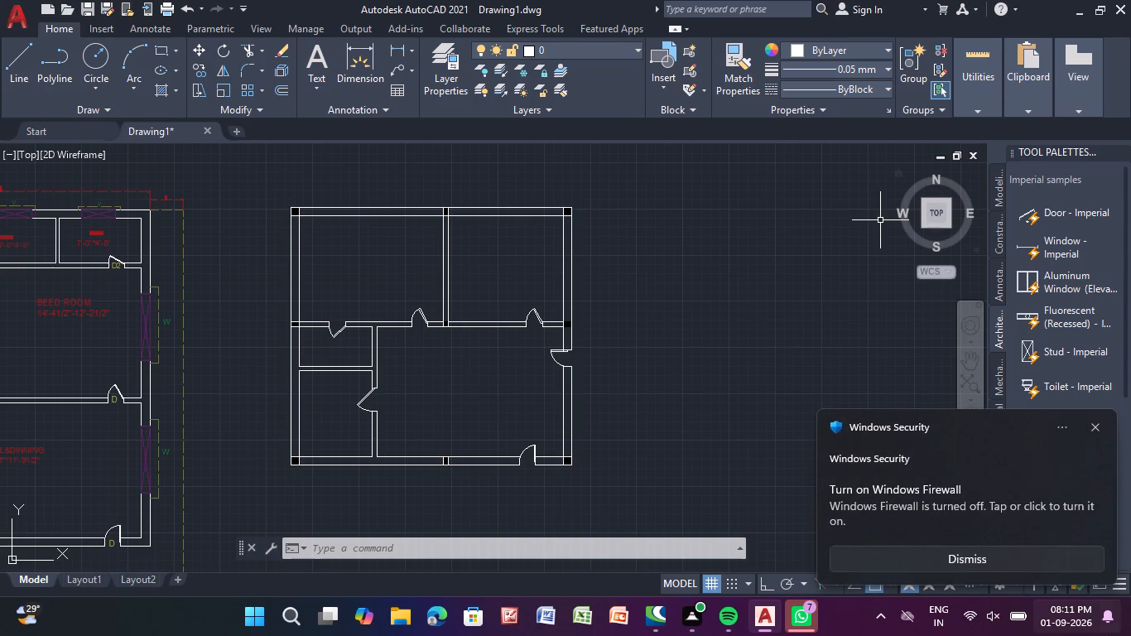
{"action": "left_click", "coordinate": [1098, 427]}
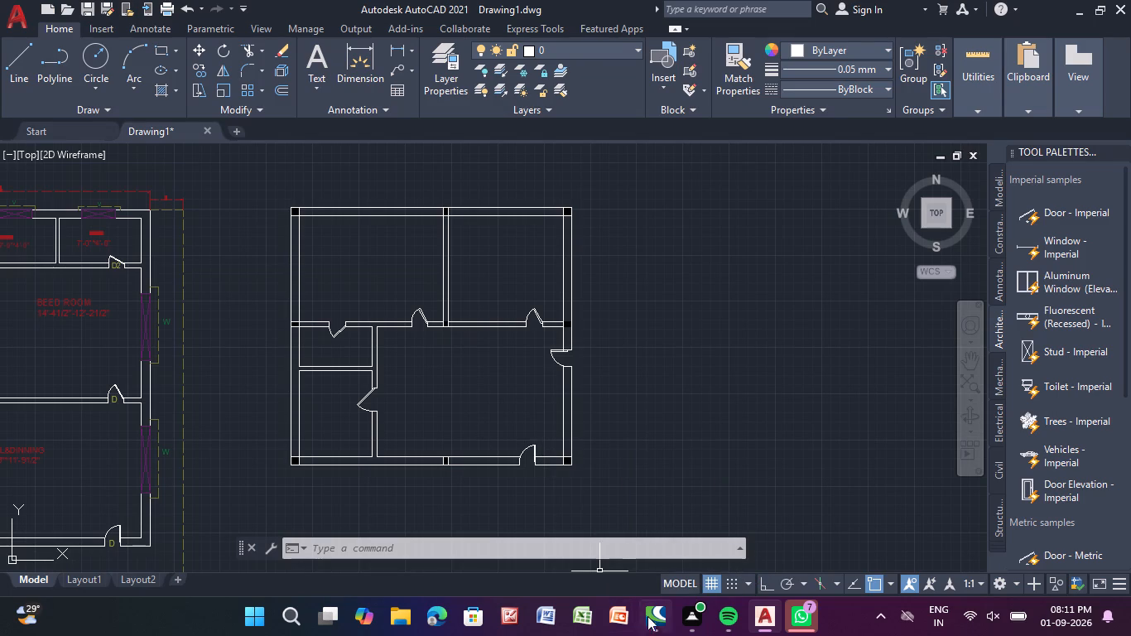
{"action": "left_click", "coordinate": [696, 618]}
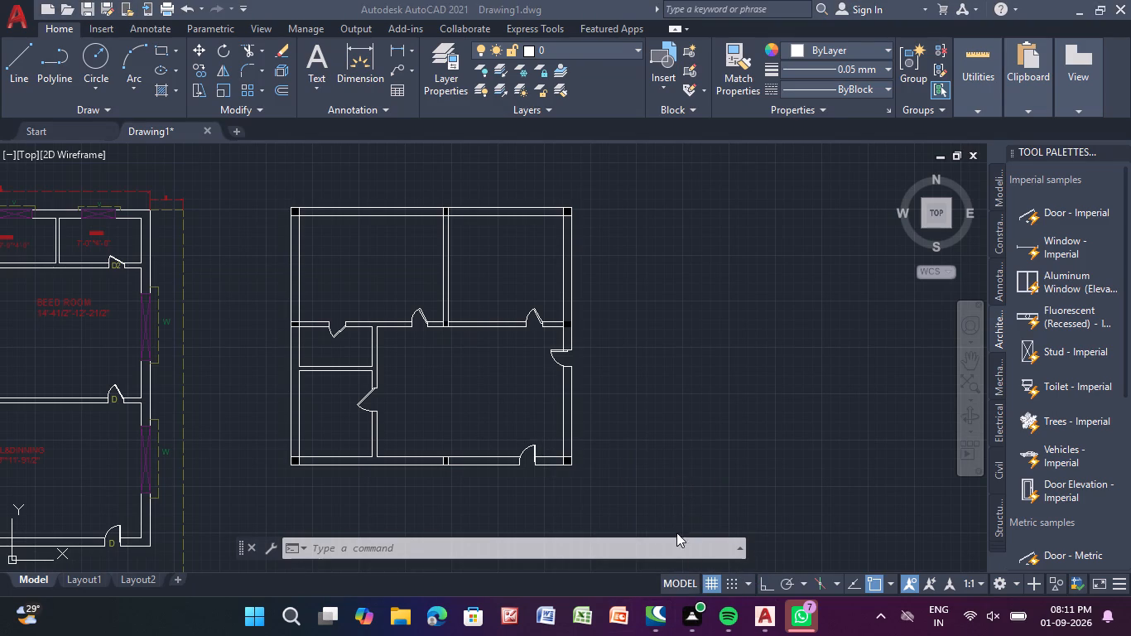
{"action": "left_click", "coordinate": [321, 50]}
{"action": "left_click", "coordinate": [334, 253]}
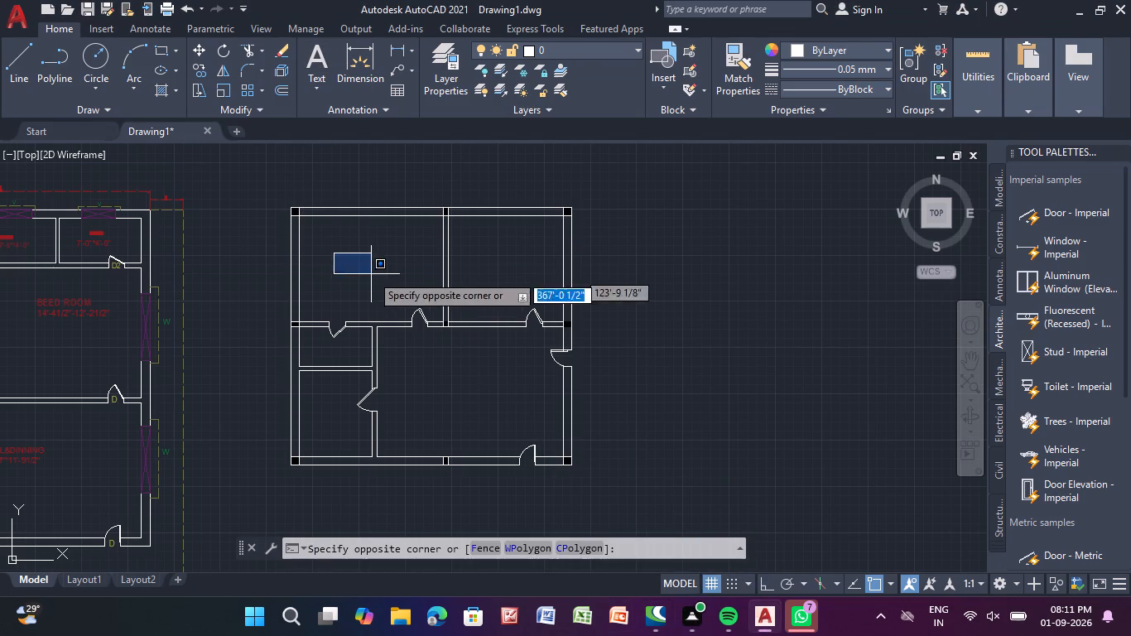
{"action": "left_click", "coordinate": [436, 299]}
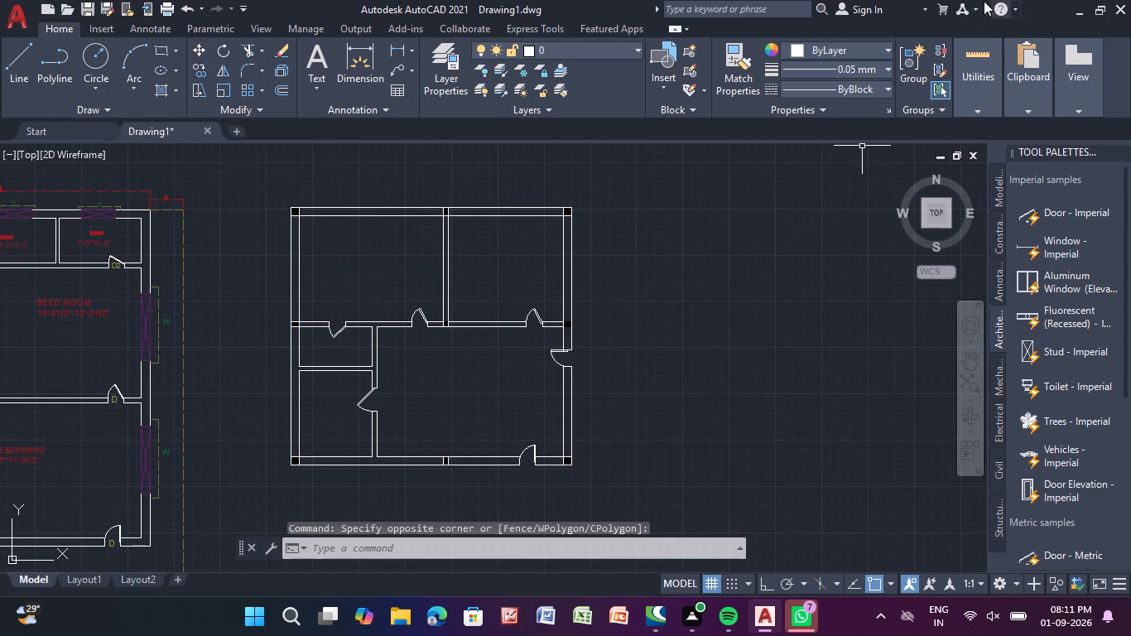
Set the current object colour to dark red 153,27,30.
{"action": "left_click", "coordinate": [815, 50]}
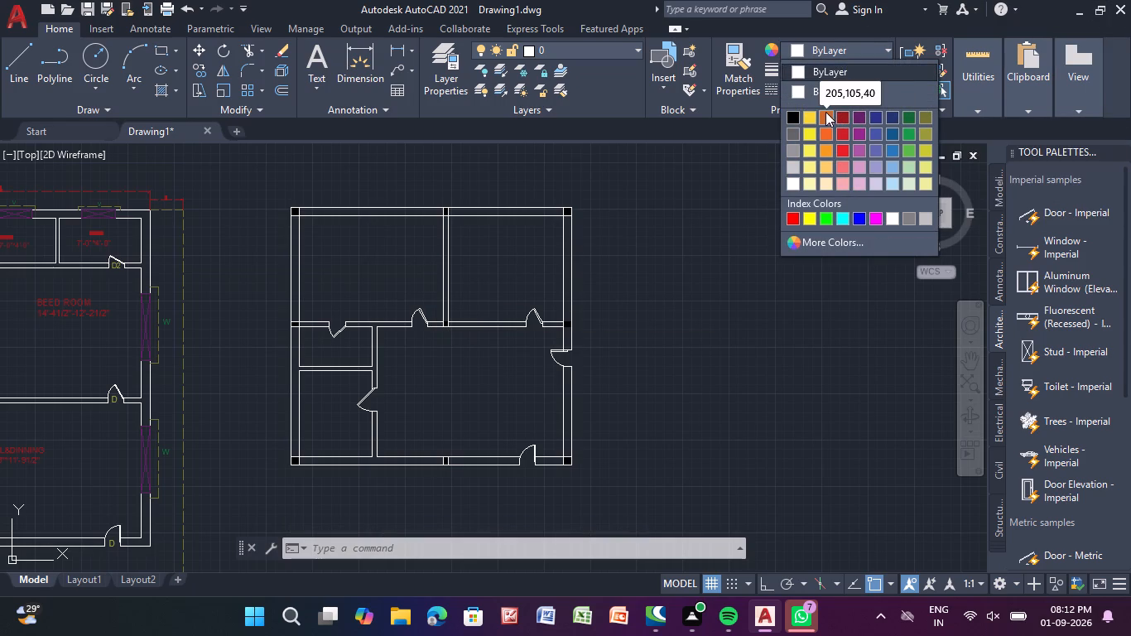
{"action": "left_click", "coordinate": [846, 115]}
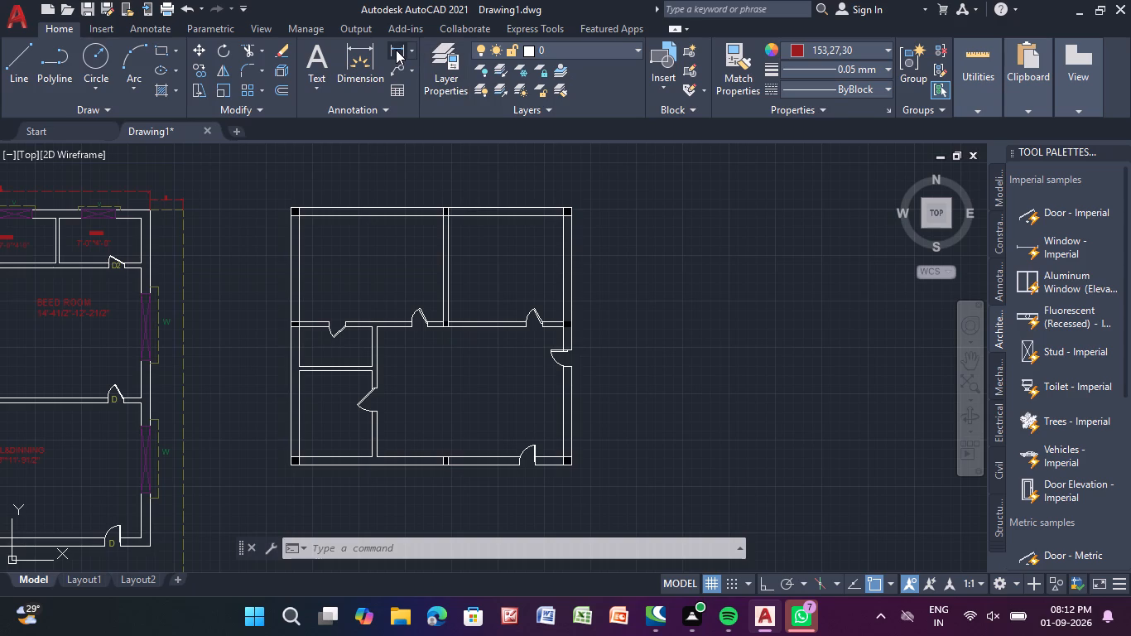
Place a multiline text box in the upper-left room of the new floor plan.
{"action": "left_click", "coordinate": [396, 50]}
{"action": "double_click", "coordinate": [315, 46]}
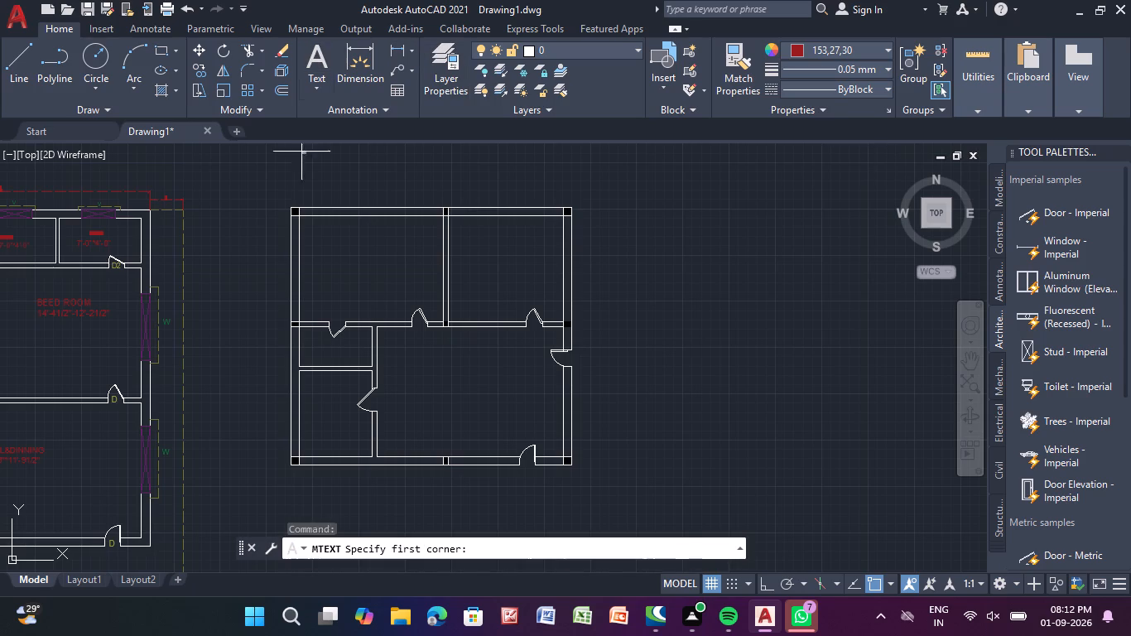
{"action": "left_click", "coordinate": [317, 249]}
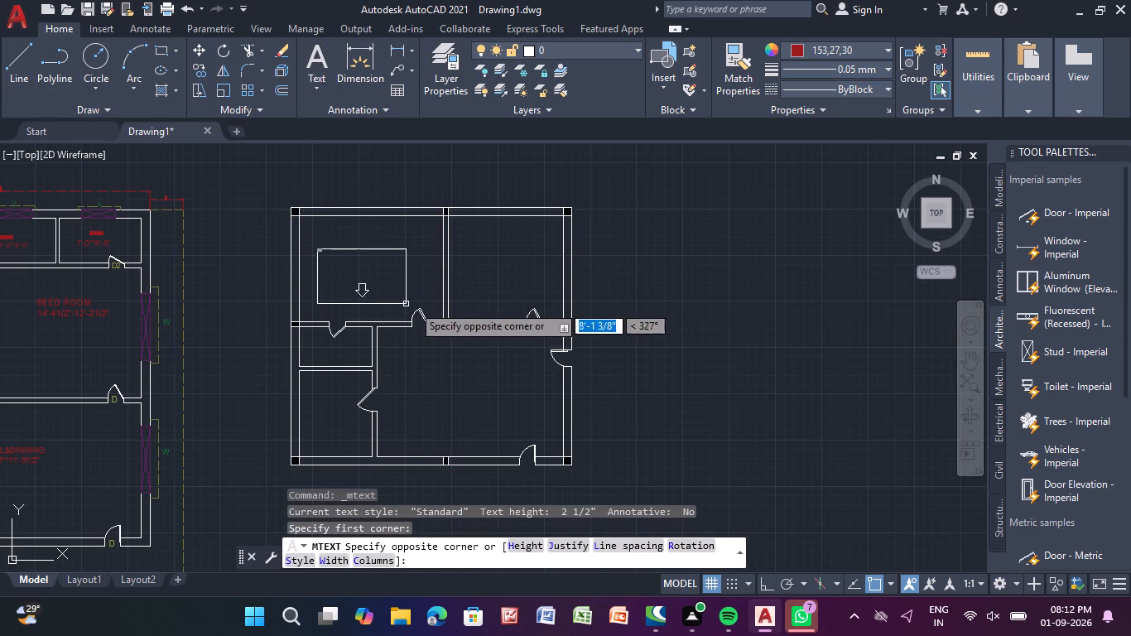
{"action": "left_click", "coordinate": [432, 299]}
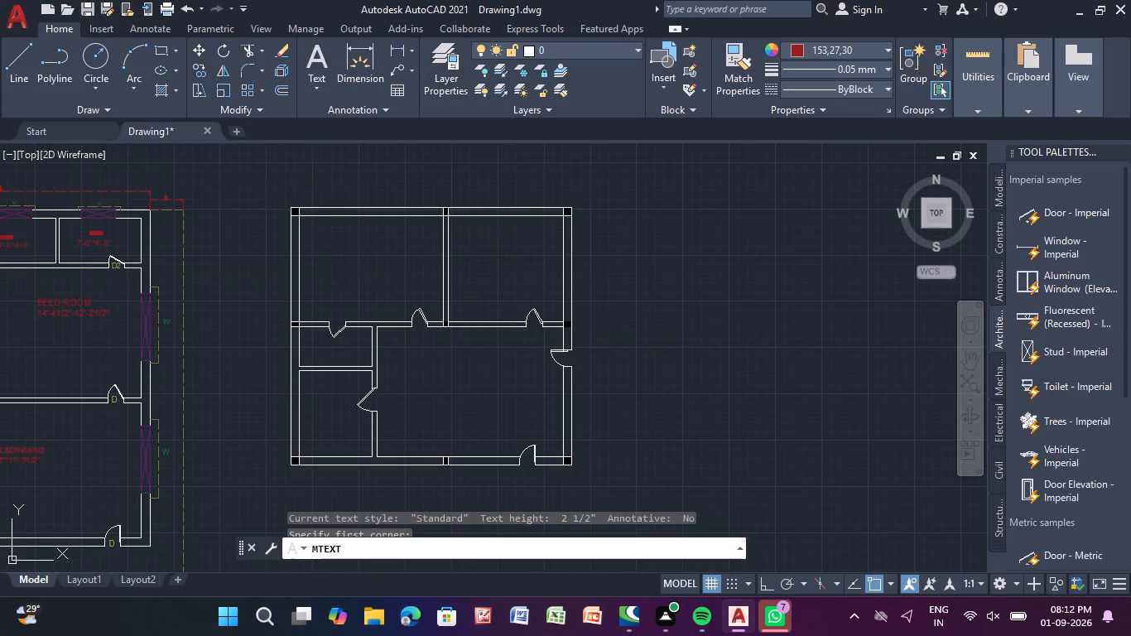
{"action": "middle_click", "coordinate": [426, 239]}
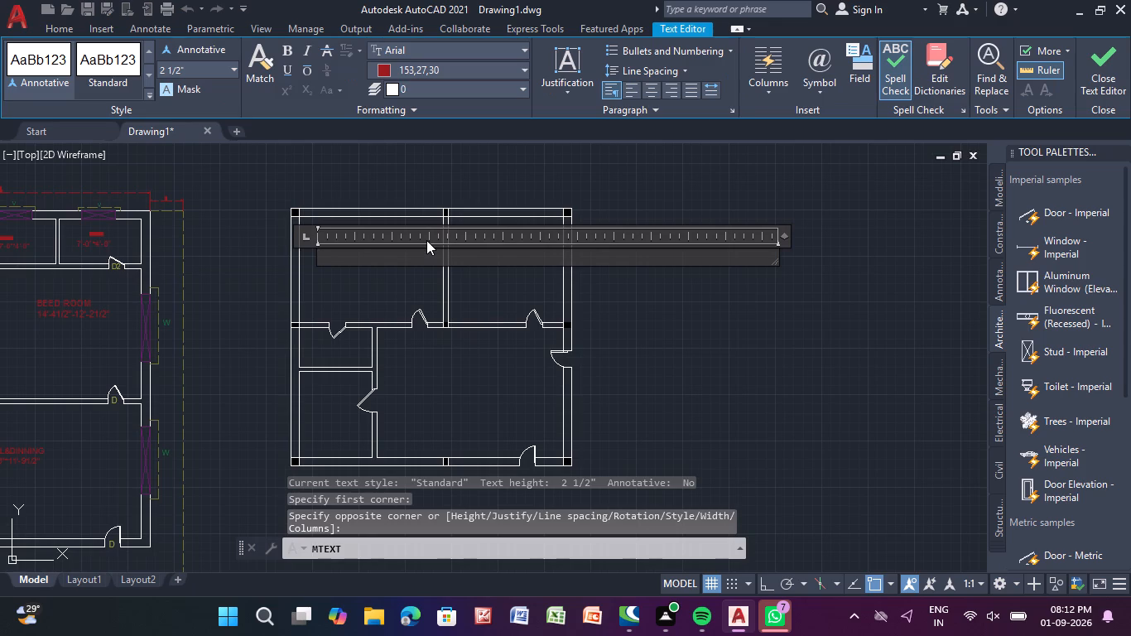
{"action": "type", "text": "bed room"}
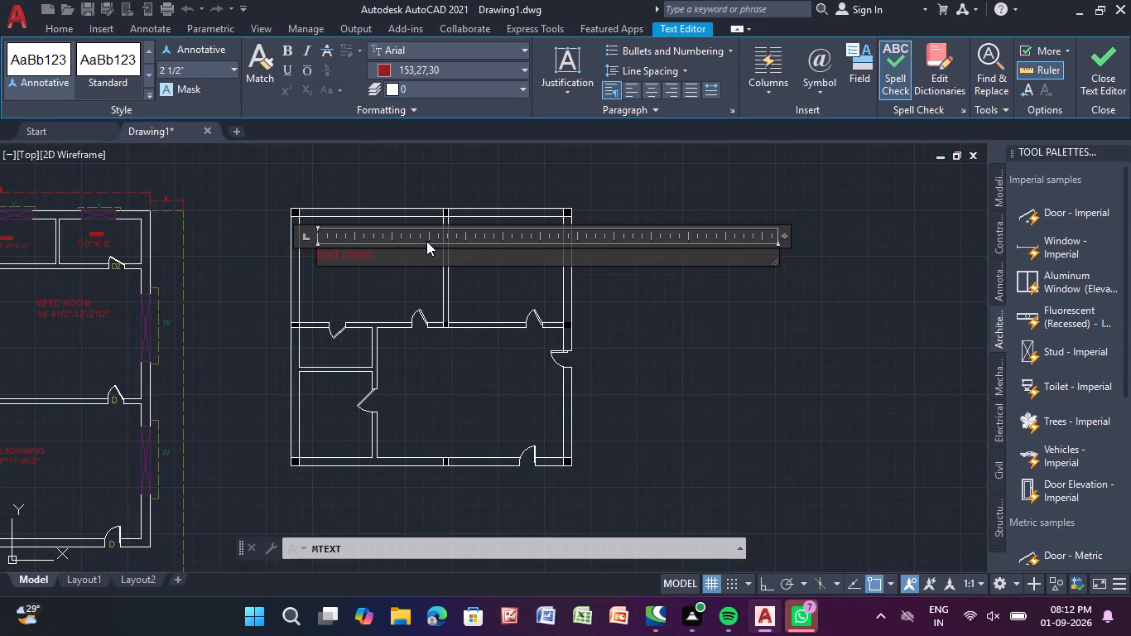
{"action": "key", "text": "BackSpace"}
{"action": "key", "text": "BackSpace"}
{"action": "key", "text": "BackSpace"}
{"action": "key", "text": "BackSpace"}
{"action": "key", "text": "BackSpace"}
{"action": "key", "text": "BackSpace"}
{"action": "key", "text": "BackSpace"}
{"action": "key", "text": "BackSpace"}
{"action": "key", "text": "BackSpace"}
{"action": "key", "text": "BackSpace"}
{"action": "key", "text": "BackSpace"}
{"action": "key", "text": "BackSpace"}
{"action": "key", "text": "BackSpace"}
Label the upper-left room BED ROOM in capitals, with 13'-41/2"*10'-0" on a second line, and finish the text.
{"action": "type", "text": "BED"}
{"action": "key", "text": "space"}
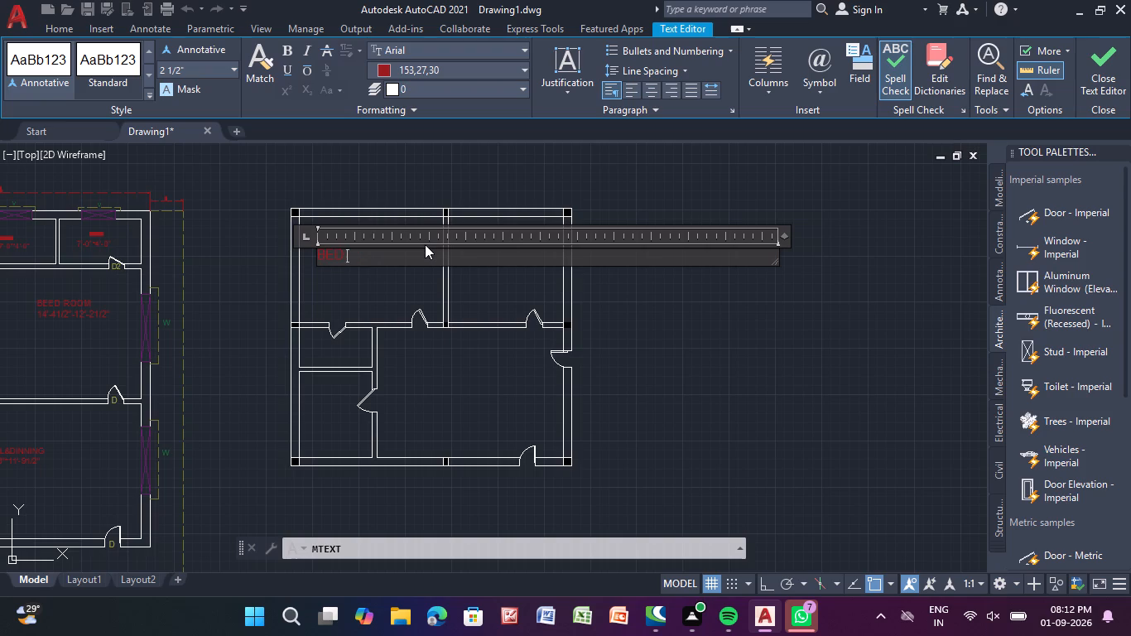
{"action": "type", "text": "ROOM"}
{"action": "key", "text": "Return"}
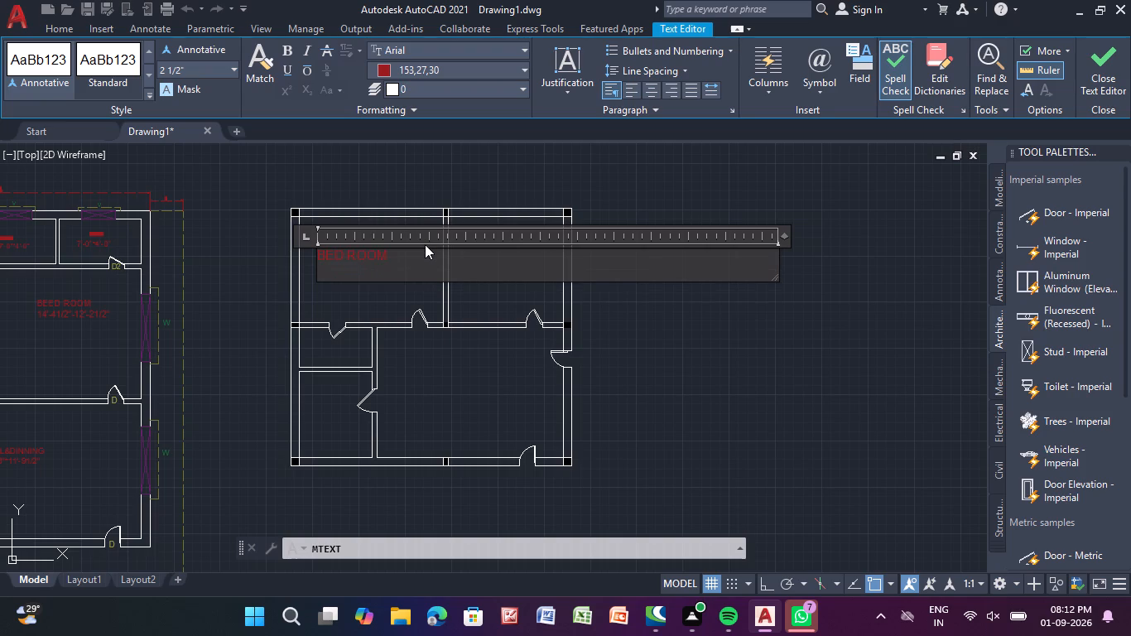
{"action": "type", "text": "13'"}
{"action": "key", "text": "minus"}
{"action": "type", "text": "41/"}
{"action": "key", "text": "2"}
{"action": "key", "text": "shift+quotedbl"}
{"action": "key", "text": "shift+asterisk"}
{"action": "type", "text": "10'-0"}
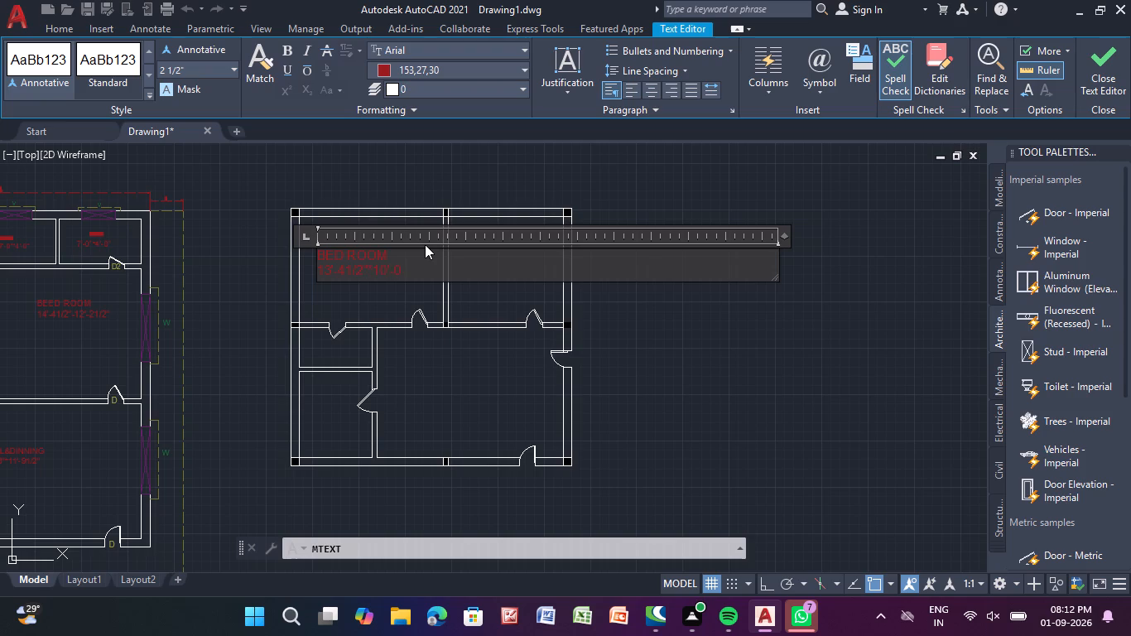
{"action": "key", "text": "shift+quotedbl"}
{"action": "right_click_drag", "start_coordinate": [819, 380], "coordinate": [811, 374]}
{"action": "left_click", "coordinate": [697, 357]}
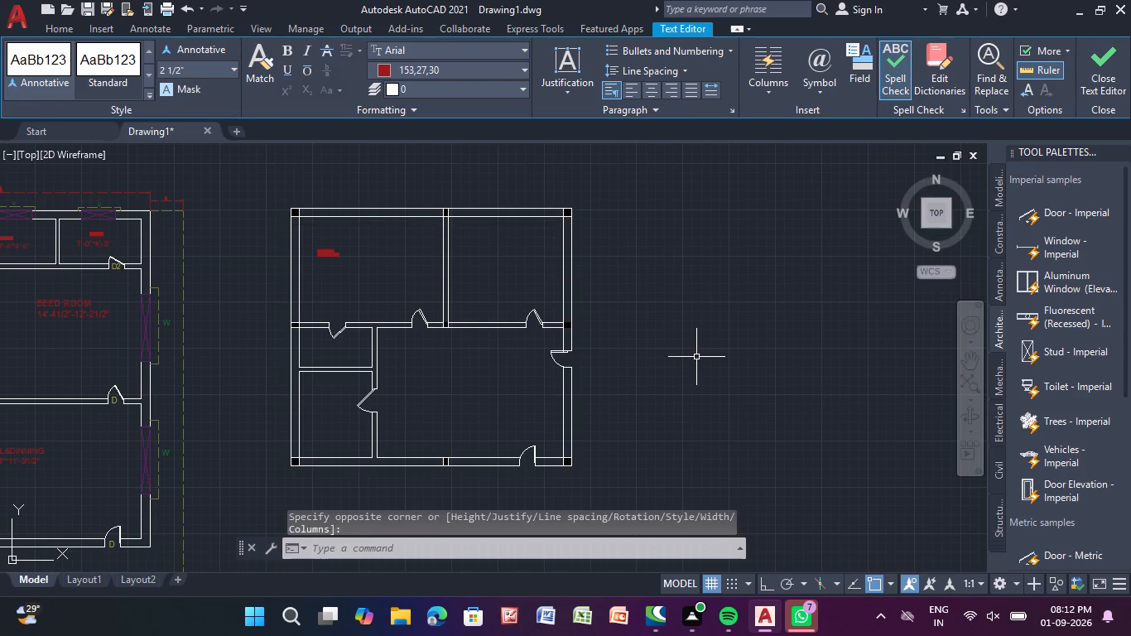
Place a multiline text box in the upper-right room and enter BED ROOM in capitals as its first line.
{"action": "middle_click_drag", "start_coordinate": [370, 261], "coordinate": [357, 243]}
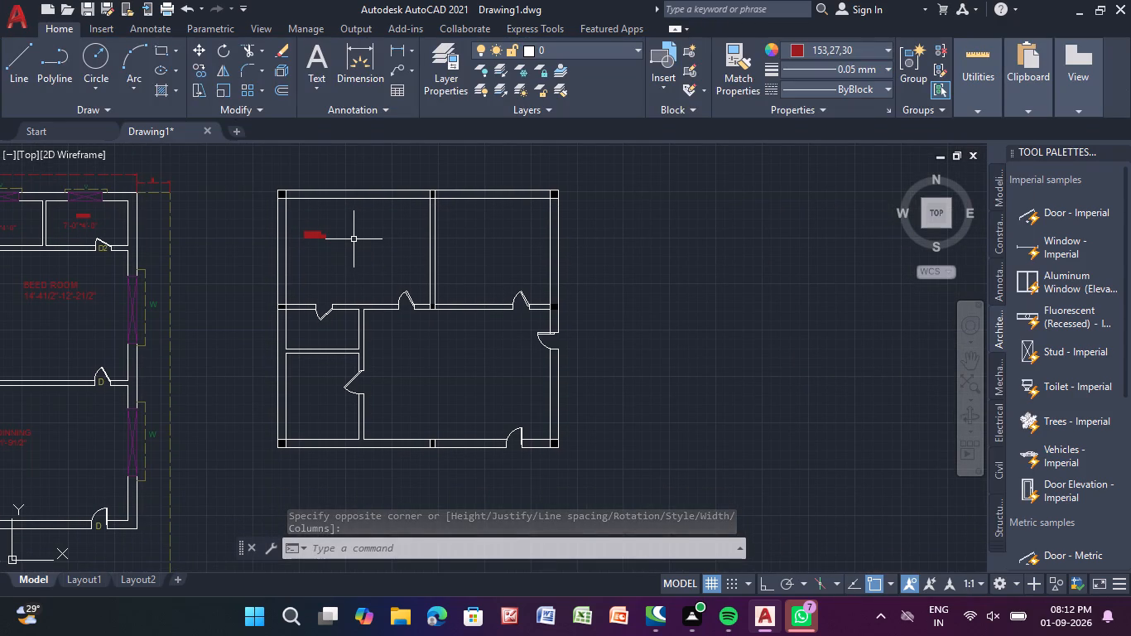
{"action": "left_click", "coordinate": [321, 65]}
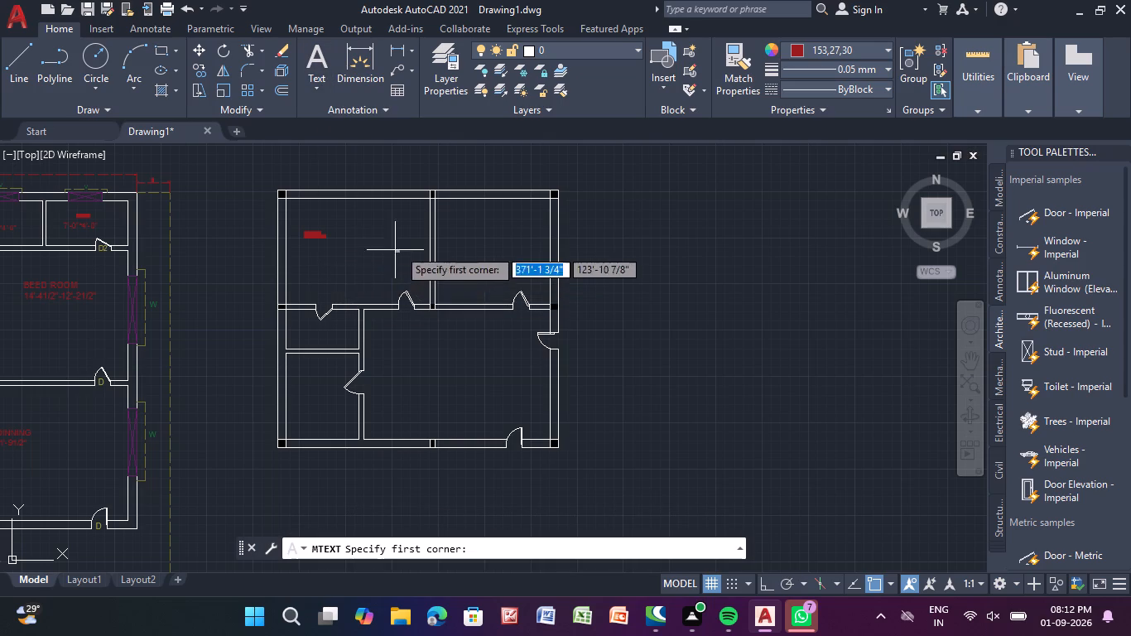
{"action": "left_click", "coordinate": [459, 234]}
{"action": "left_click", "coordinate": [551, 277]}
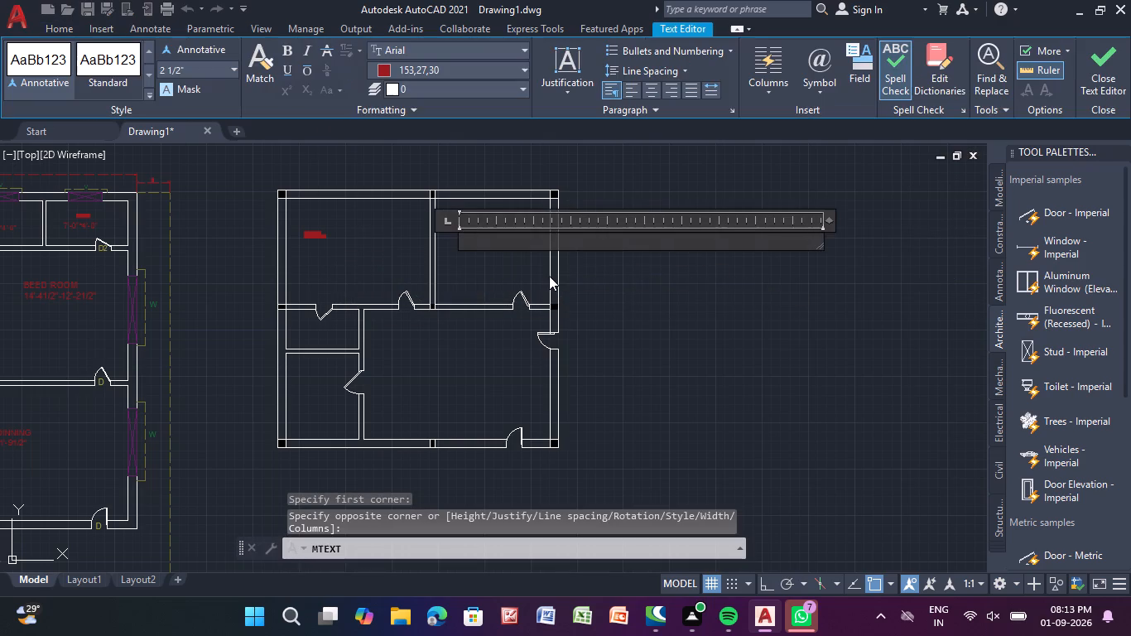
{"action": "type", "text": "BEDR"}
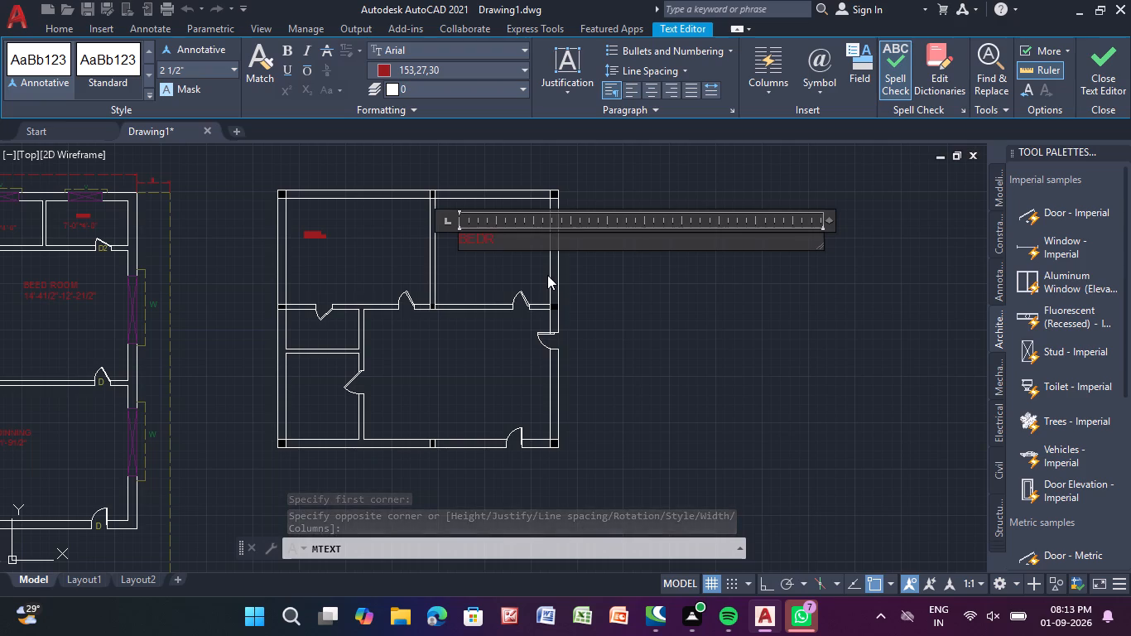
{"action": "key", "text": "BackSpace"}
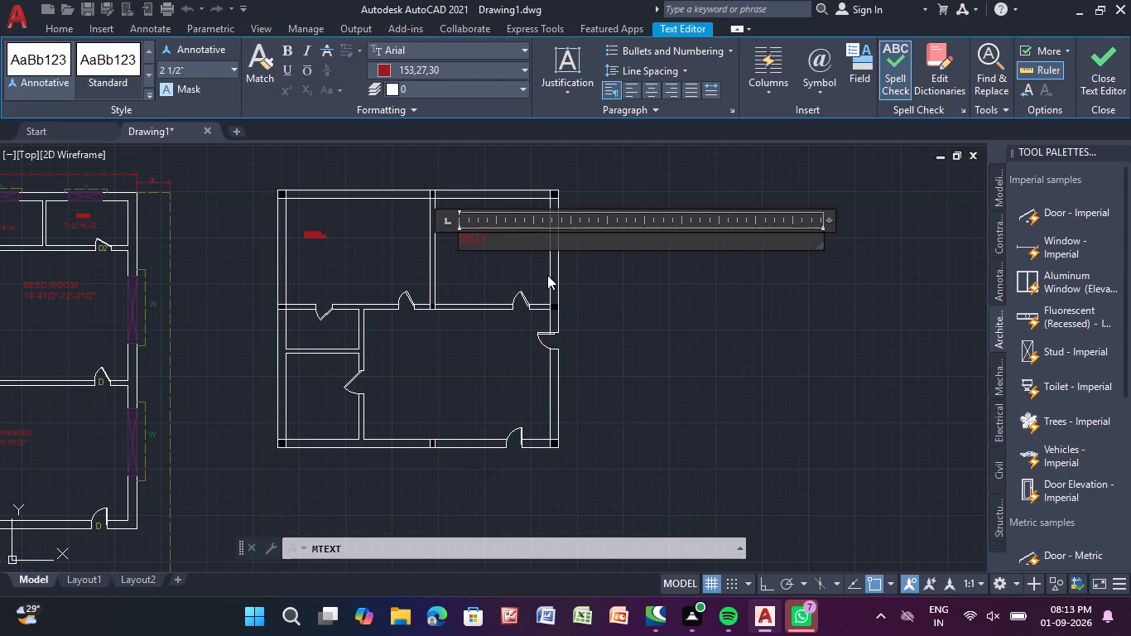
{"action": "key", "text": "space"}
{"action": "type", "text": "ROOM"}
{"action": "key", "text": "Return"}
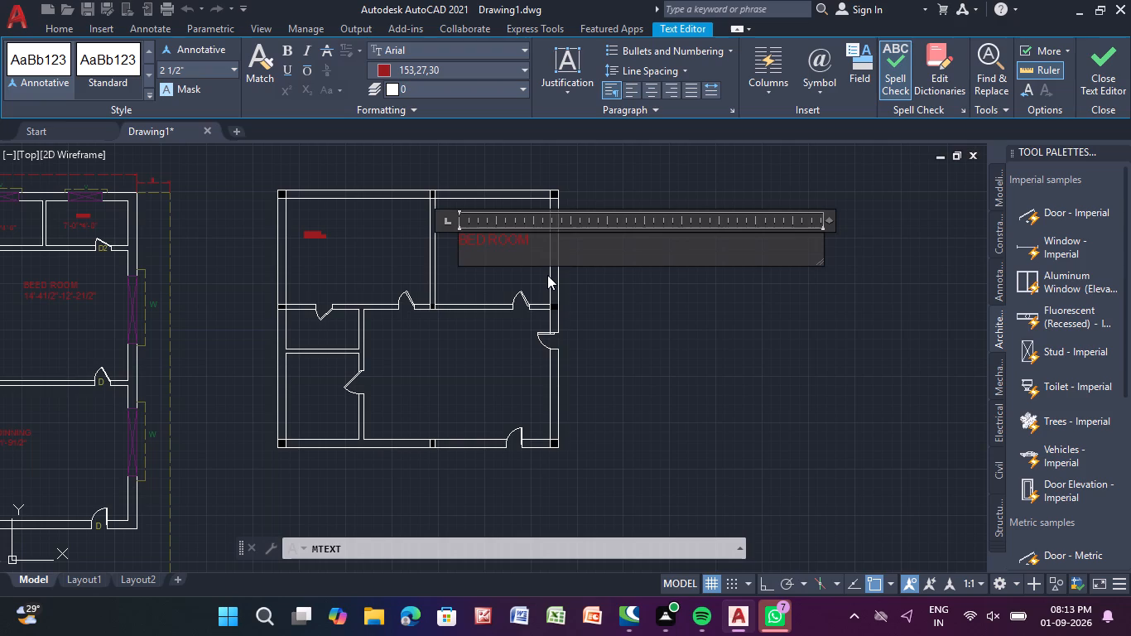
Add the dimensions 10'-0"*10'-0" on the second line of the upper-right room's label and finish the text.
{"action": "type", "text": "0'"}
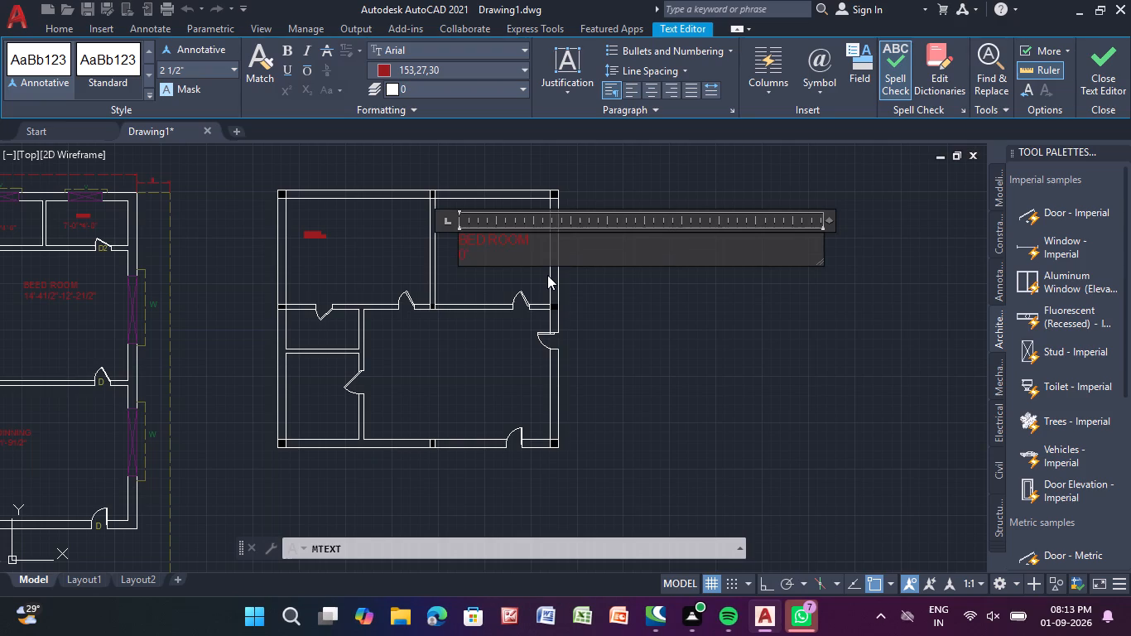
{"action": "key", "text": "BackSpace"}
{"action": "key", "text": "BackSpace"}
{"action": "type", "text": "10;"}
{"action": "key", "text": "BackSpace"}
{"action": "type", "text": "'-"}
{"action": "key", "text": "0"}
{"action": "key", "text": "shift+quotedbl"}
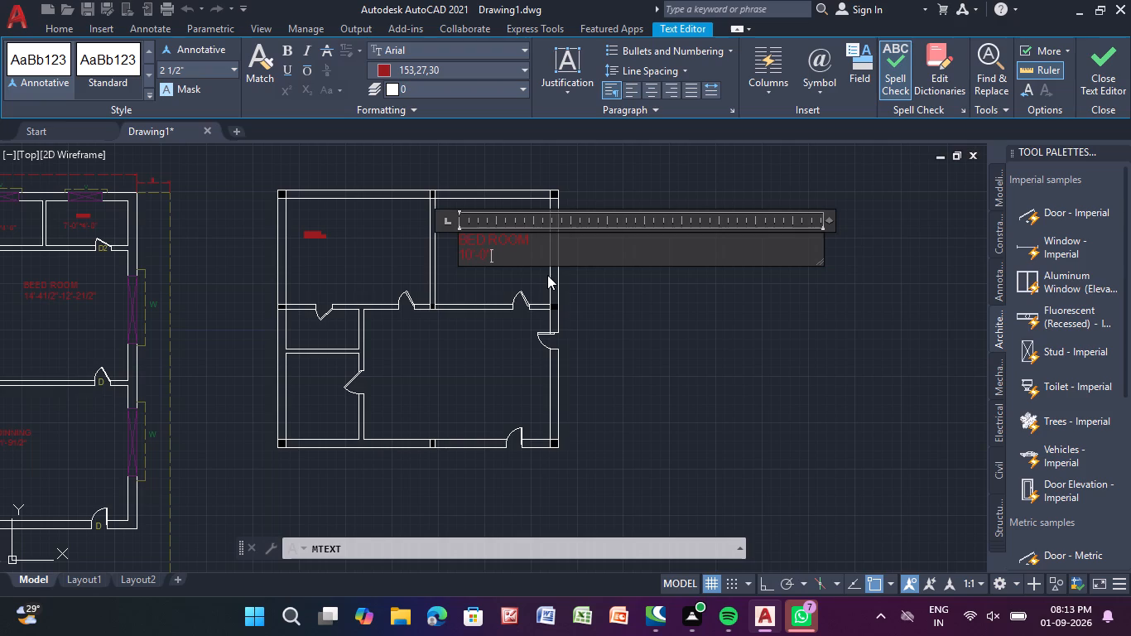
{"action": "key", "text": "shift+asterisk"}
{"action": "type", "text": "10'-0"}
{"action": "key", "text": "shift+quotedbl"}
{"action": "key", "text": "Return"}
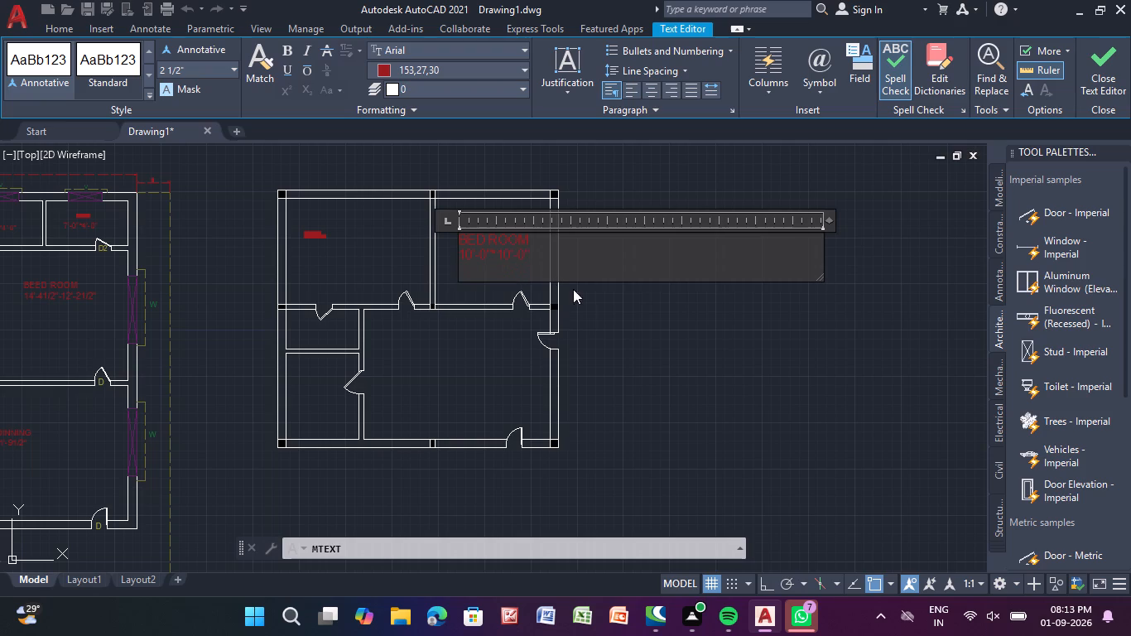
{"action": "right_click", "coordinate": [582, 312]}
{"action": "left_click", "coordinate": [521, 356]}
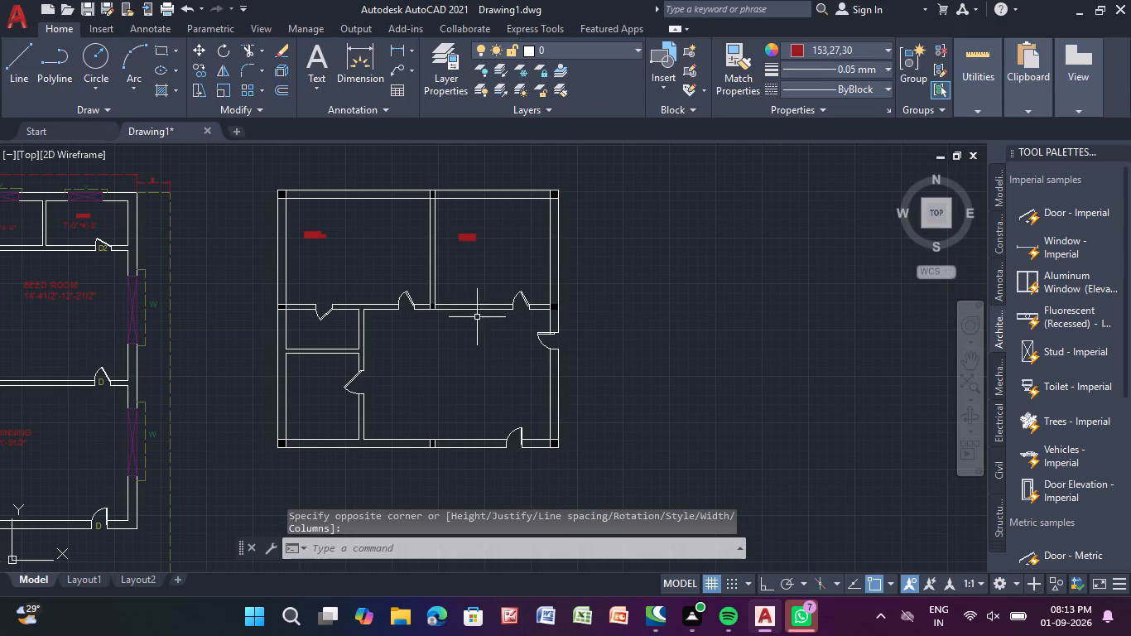
Place a multiline text box in the large lower-right room and enter HALL in capitals as its first line.
{"action": "middle_click_drag", "start_coordinate": [447, 395], "coordinate": [464, 294]}
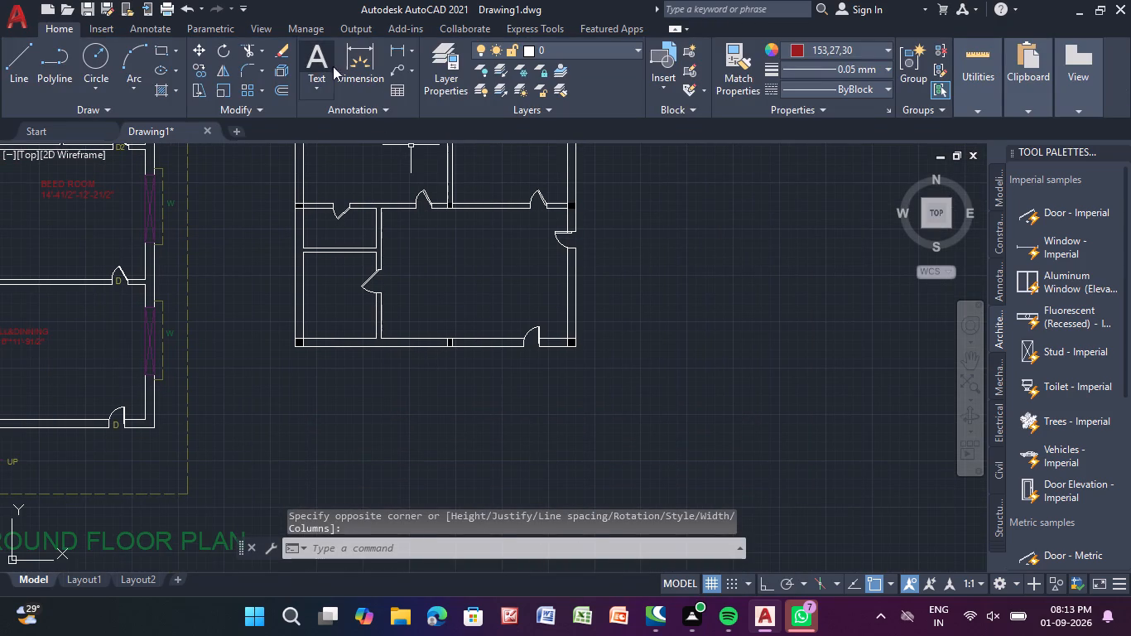
{"action": "left_click", "coordinate": [311, 64]}
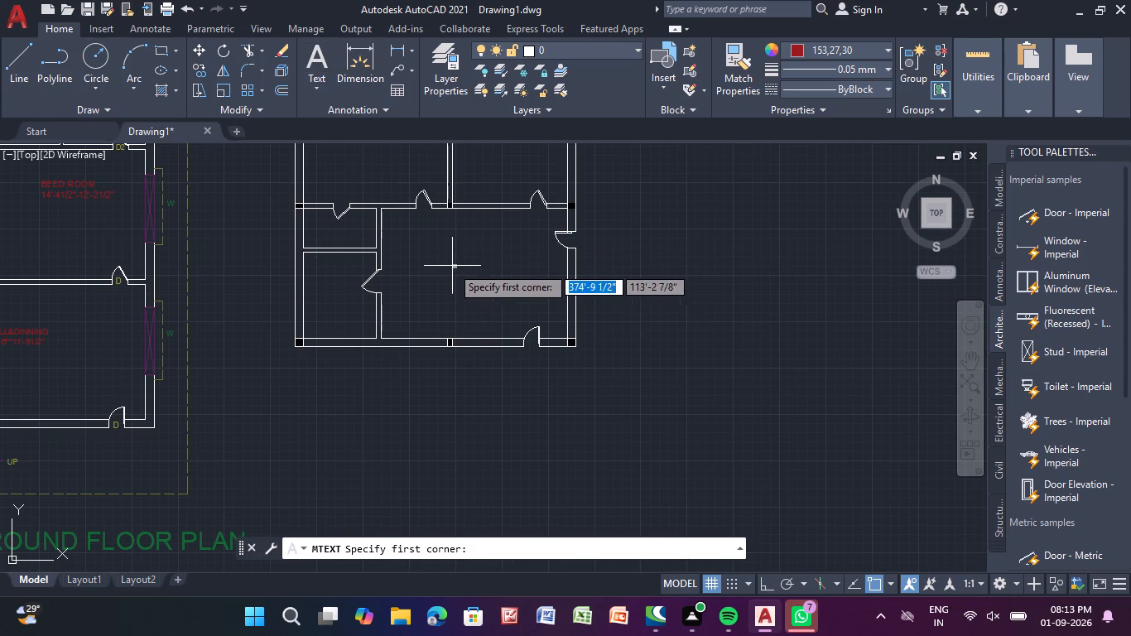
{"action": "left_click_drag", "start_coordinate": [442, 258], "coordinate": [460, 272]}
{"action": "left_click", "coordinate": [539, 315]}
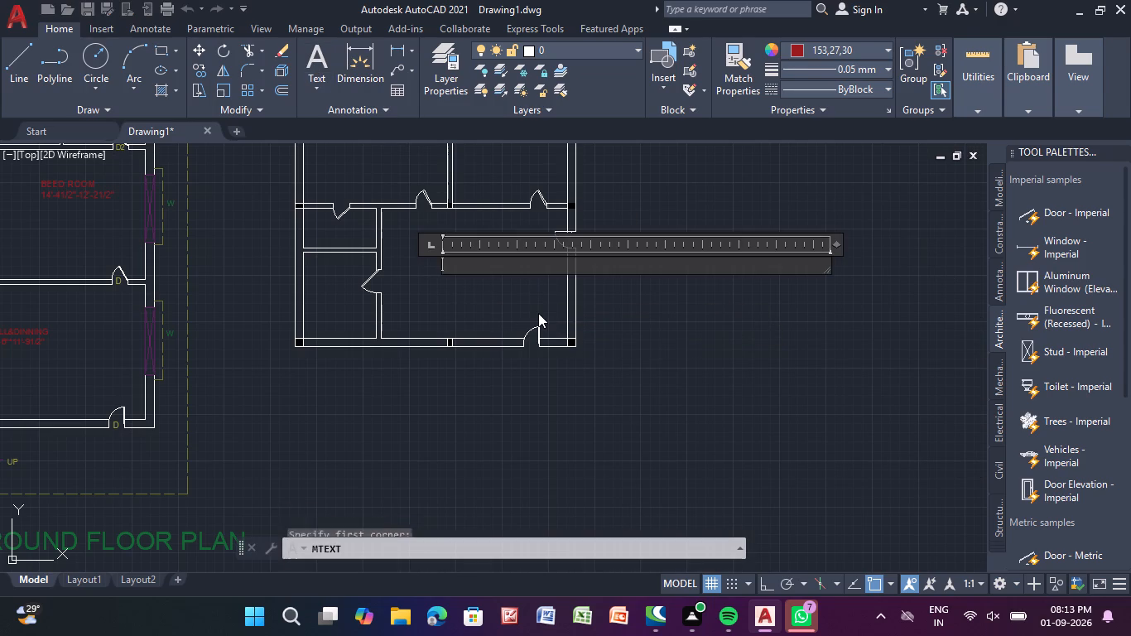
{"action": "type", "text": "HALL"}
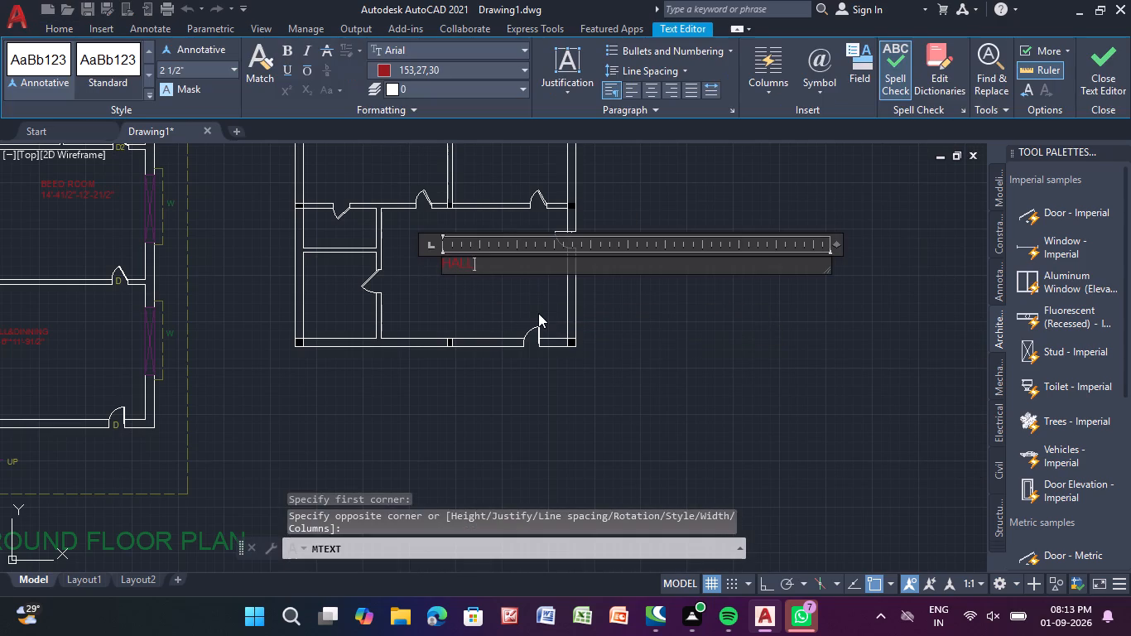
{"action": "key", "text": "Return"}
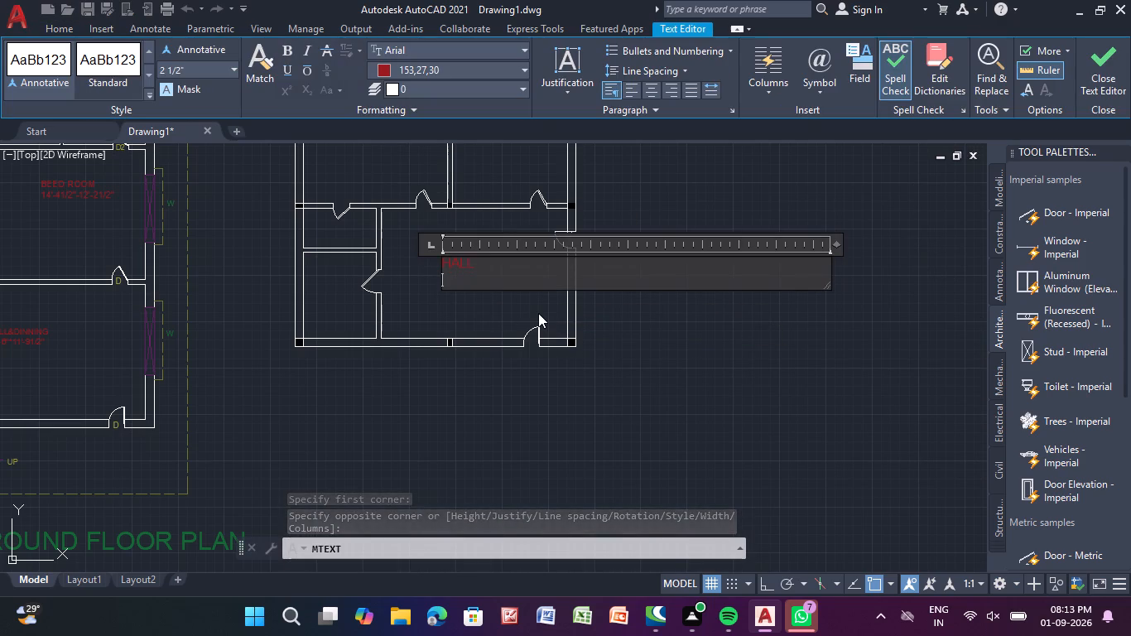
Add the dimensions 16'-41/2"*11'-41/2" on the second line of the HALL label and finish the text.
{"action": "type", "text": "16'"}
{"action": "key", "text": "minus"}
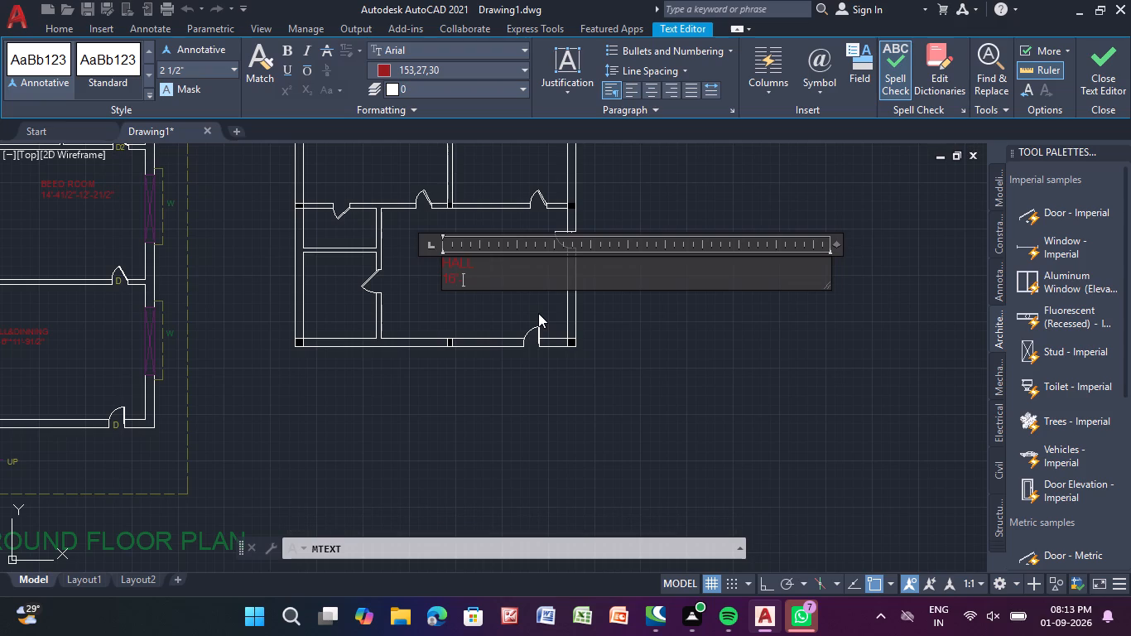
{"action": "type", "text": "41/2"}
{"action": "key", "text": "shift+quotedbl"}
{"action": "key", "text": "shift+asterisk"}
{"action": "type", "text": "11'"}
{"action": "key", "text": "minus"}
{"action": "type", "text": "41/2"}
{"action": "key", "text": "shift+quotedbl"}
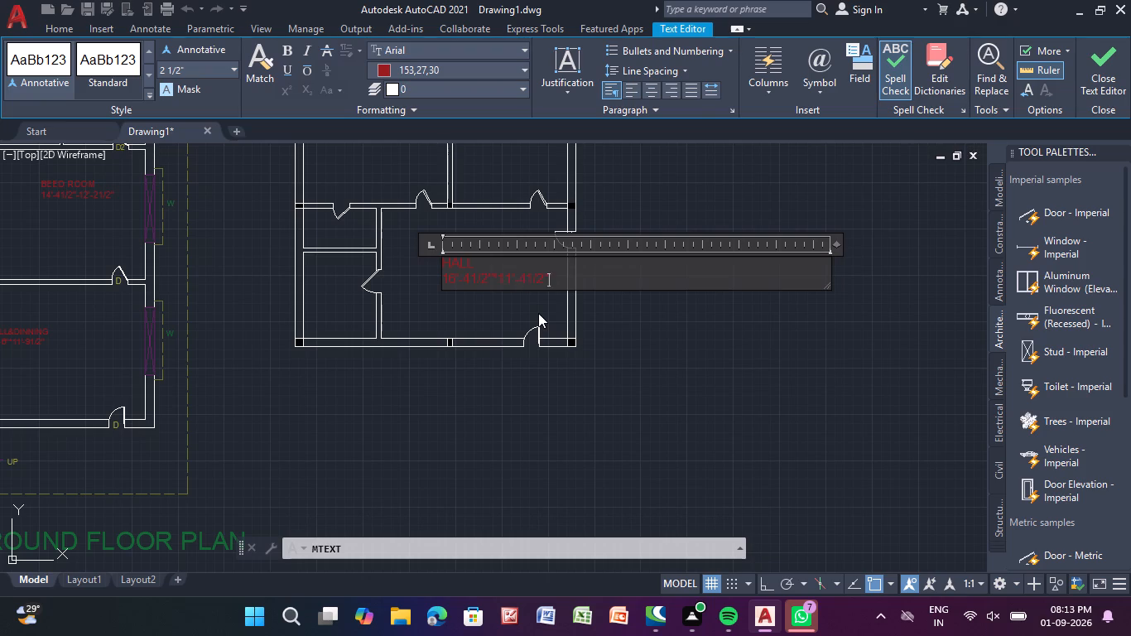
{"action": "right_click", "coordinate": [538, 313]}
{"action": "left_click", "coordinate": [456, 388]}
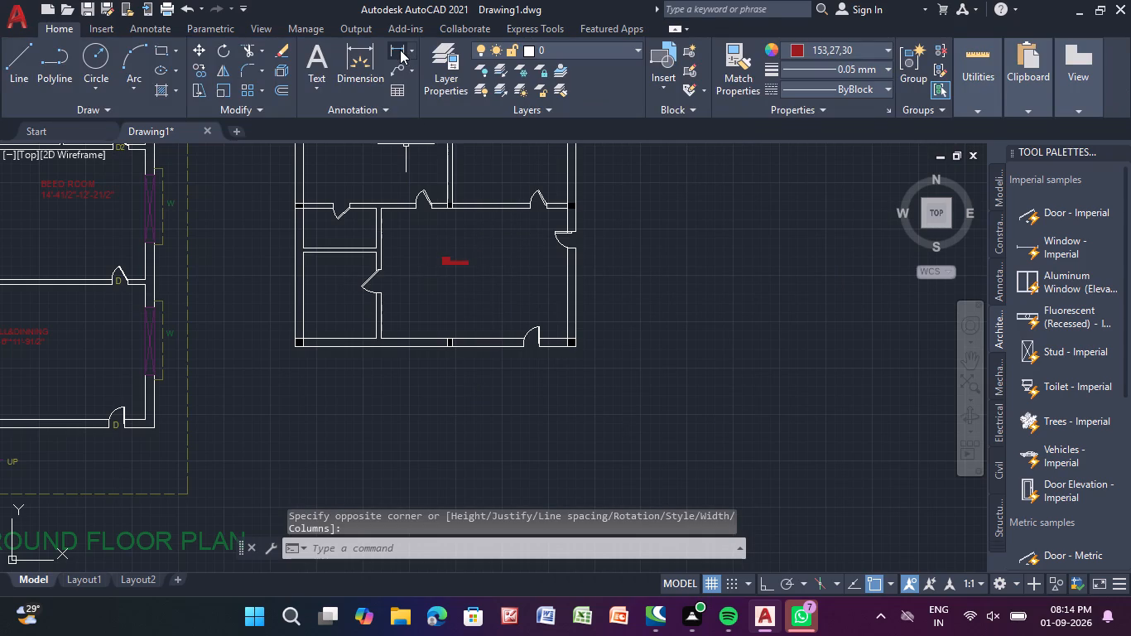
Place a multiline text box in the lower-left room and enter KITCHEN in capitals as its first line.
{"action": "left_click", "coordinate": [319, 59]}
{"action": "middle_click_drag", "start_coordinate": [311, 260], "coordinate": [322, 227]}
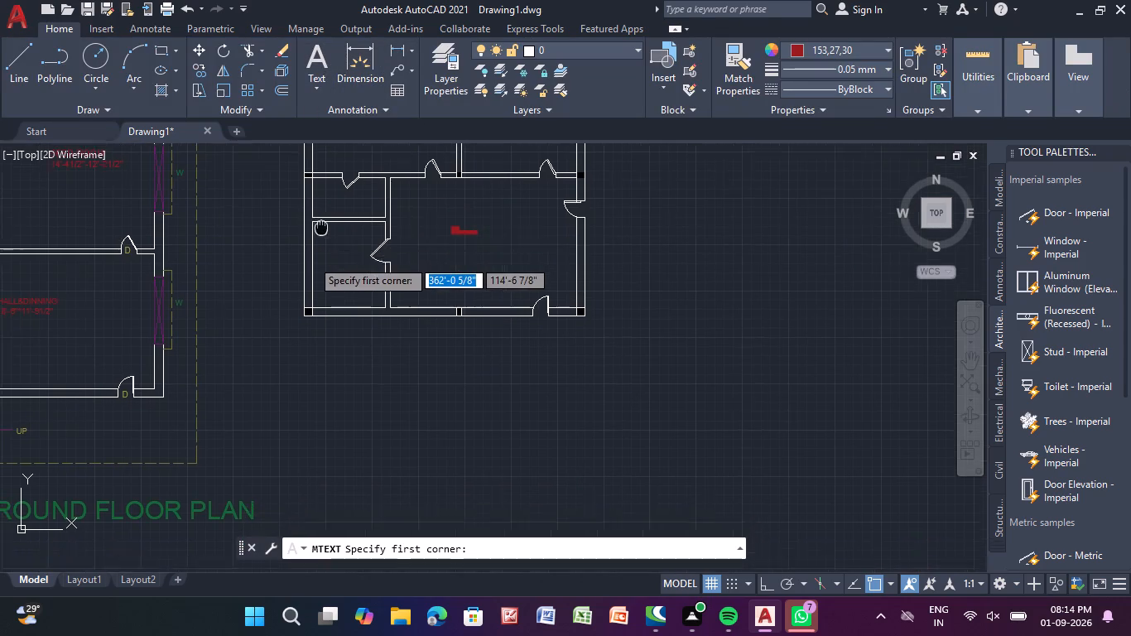
{"action": "middle_click_drag", "start_coordinate": [322, 227], "coordinate": [325, 216]}
{"action": "scroll", "coordinate": [325, 215], "scroll_direction": "up", "scroll_amount": 2}
{"action": "scroll", "coordinate": [326, 258], "scroll_direction": "down", "scroll_amount": 1}
{"action": "left_click", "coordinate": [326, 258]}
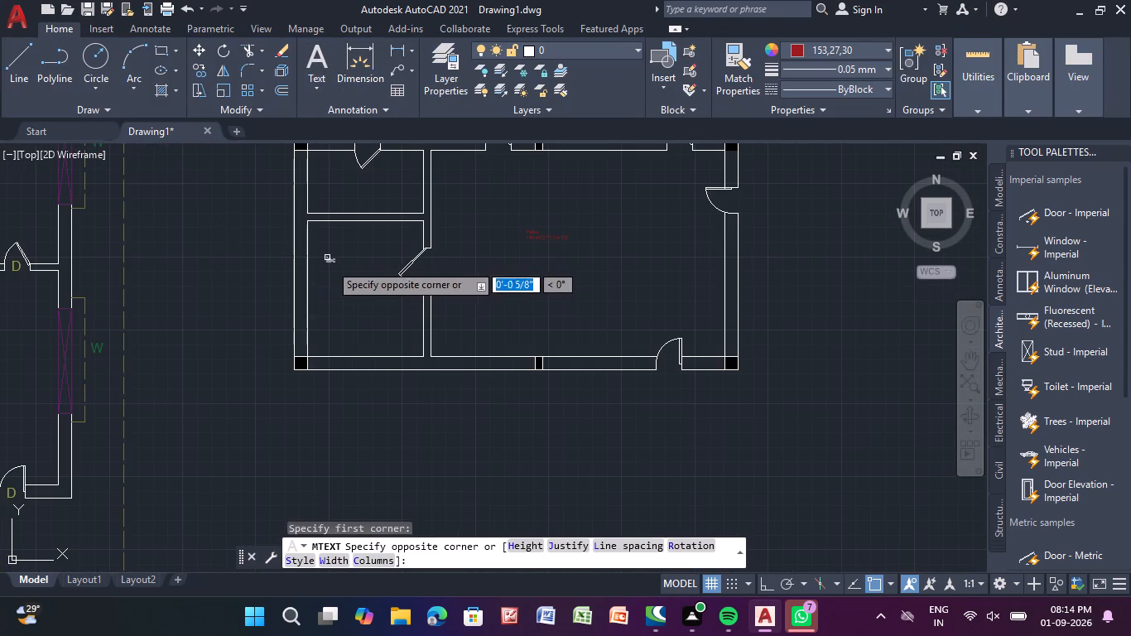
{"action": "left_click", "coordinate": [385, 311]}
{"action": "type", "text": "KITCHE"}
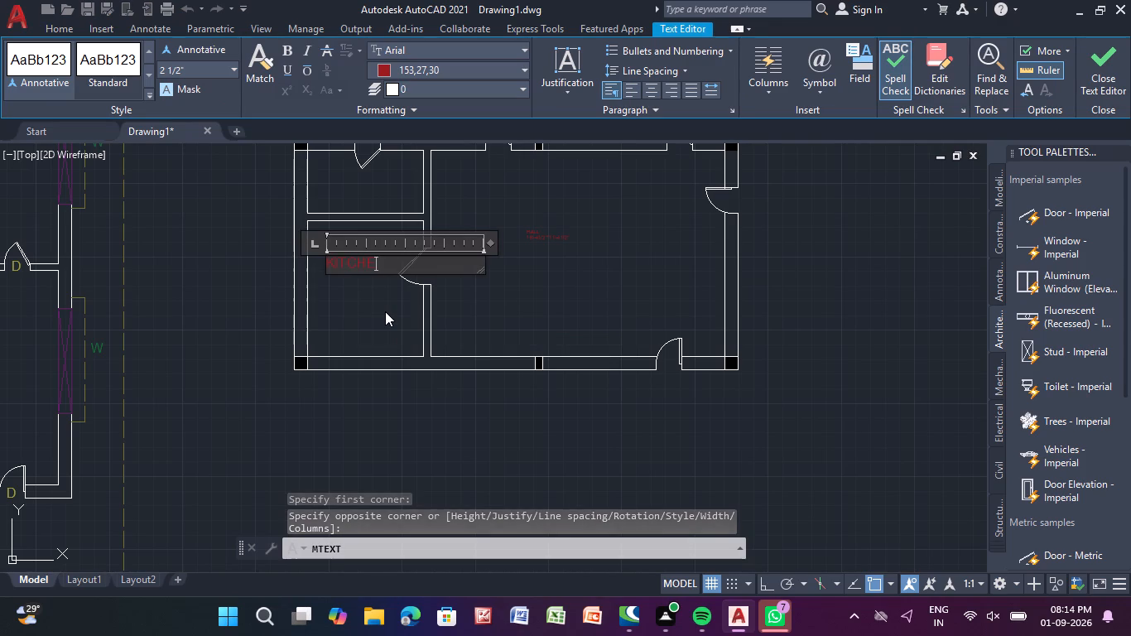
{"action": "key", "text": "n"}
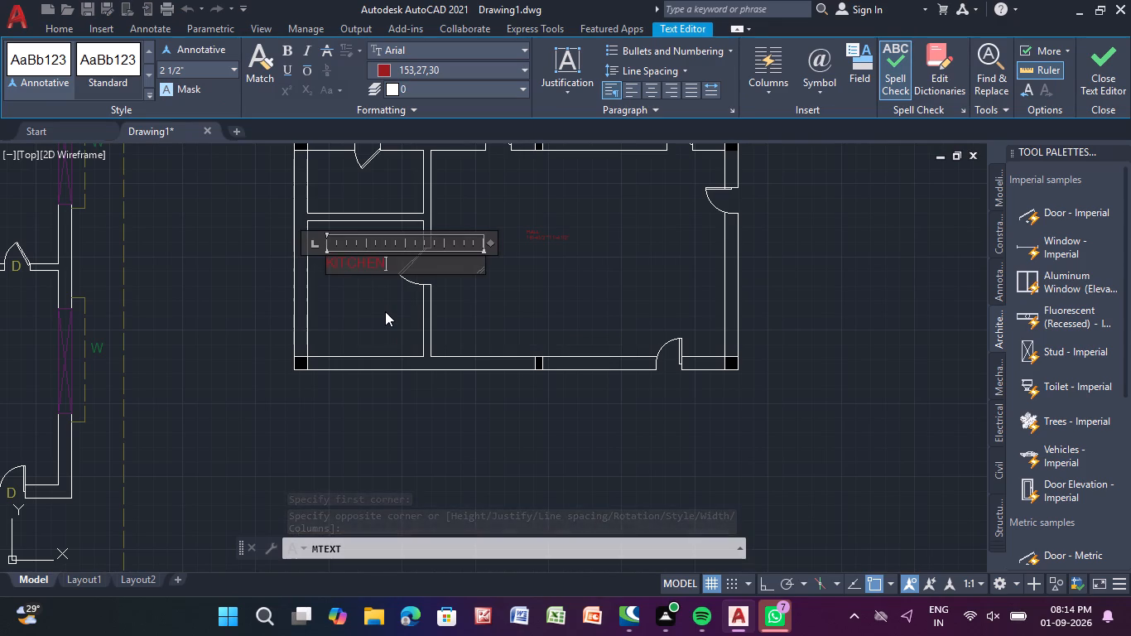
{"action": "key", "text": "Return"}
Add the dimensions 7'-0"*7'-0" on the second line of the KITCHEN label and finish the text.
{"action": "type", "text": "7'-0\""}
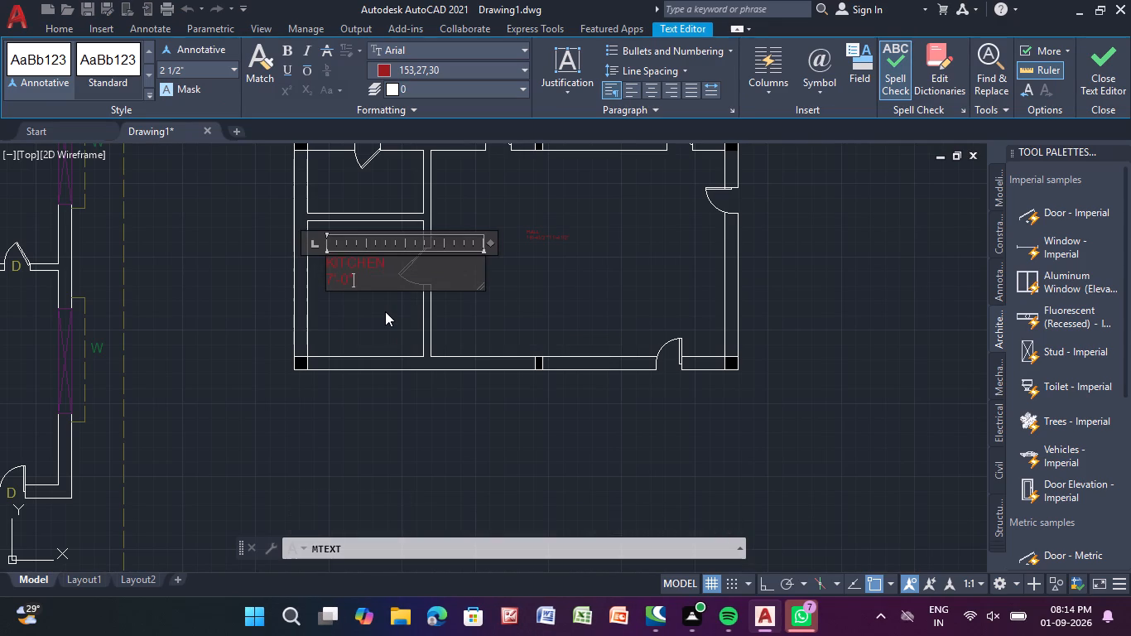
{"action": "key", "text": "shift+asterisk"}
{"action": "type", "text": "7'-0\""}
{"action": "key", "text": "Return"}
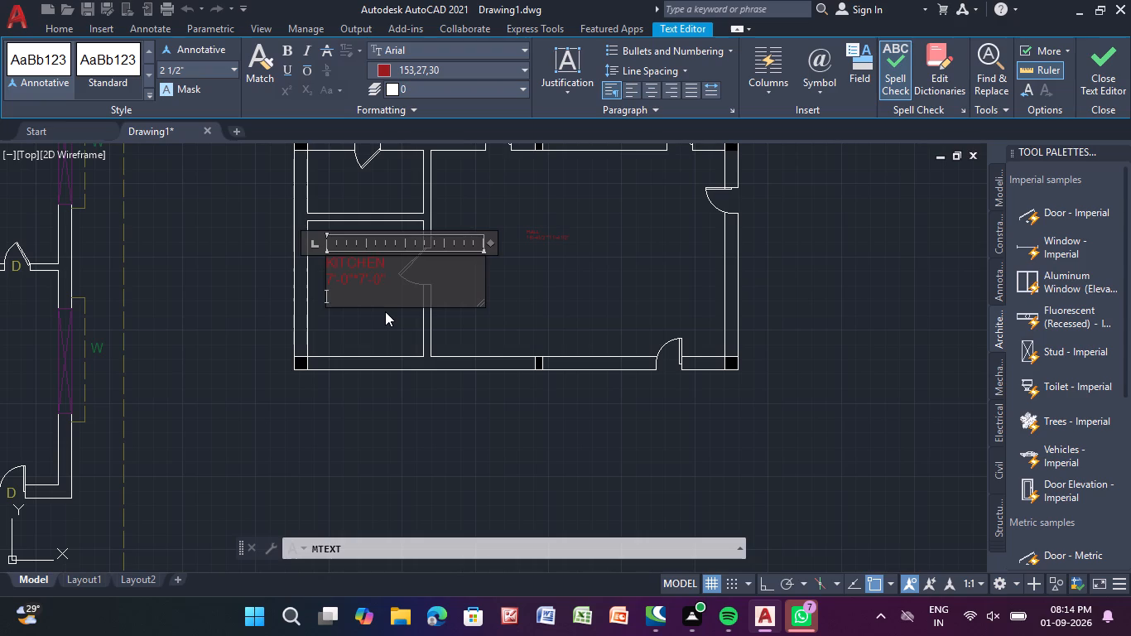
{"action": "key", "text": "Return"}
{"action": "right_click", "coordinate": [506, 446]}
{"action": "left_click", "coordinate": [463, 448]}
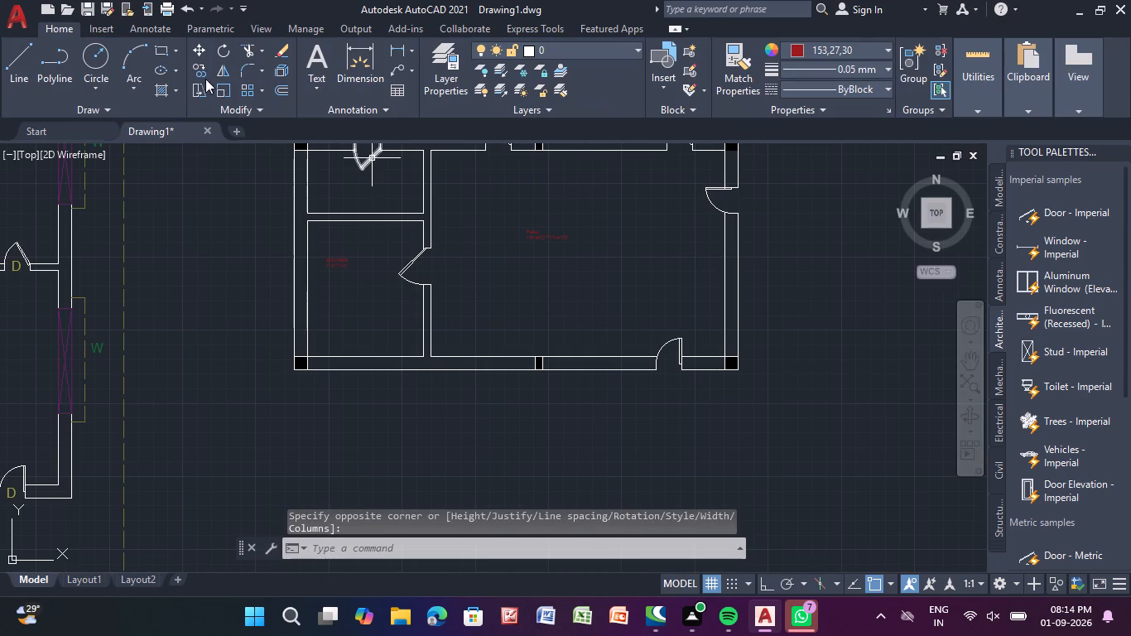
Scale up the KITCHEN label in the lower-left room to about 1 3/4 times its size.
{"action": "left_click", "coordinate": [219, 90]}
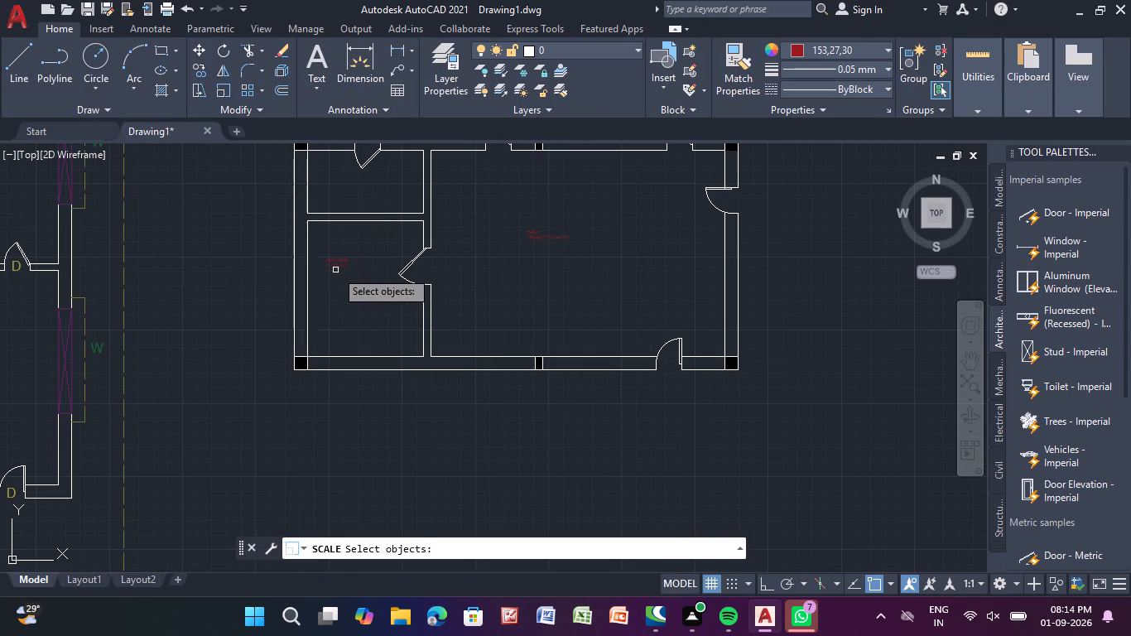
{"action": "left_click", "coordinate": [336, 263]}
{"action": "key", "text": "Return"}
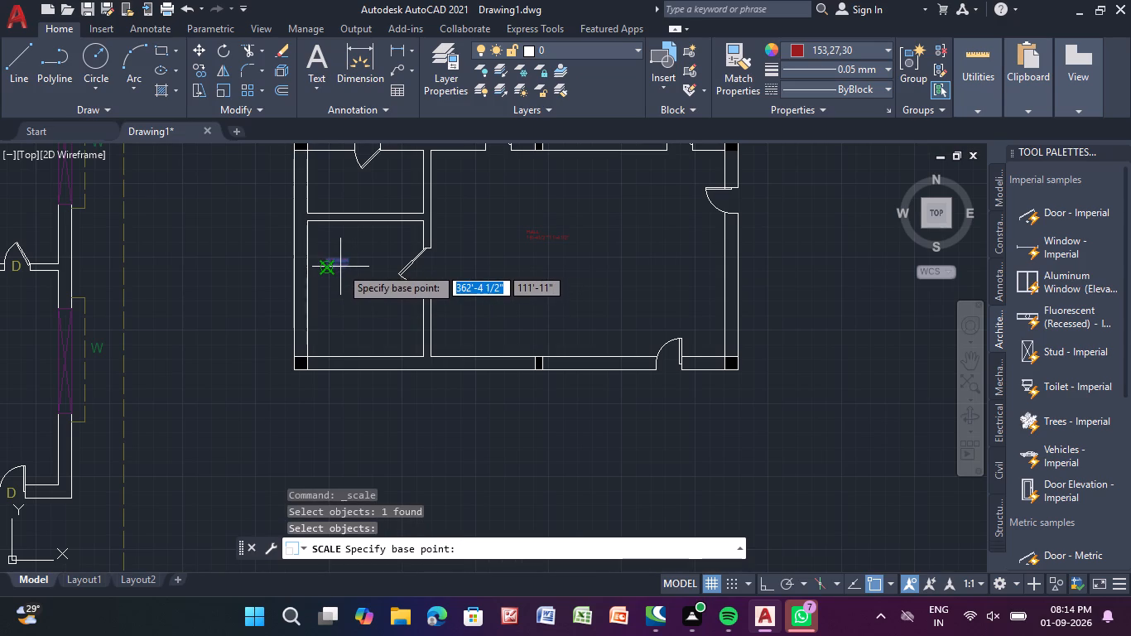
{"action": "left_click", "coordinate": [340, 267]}
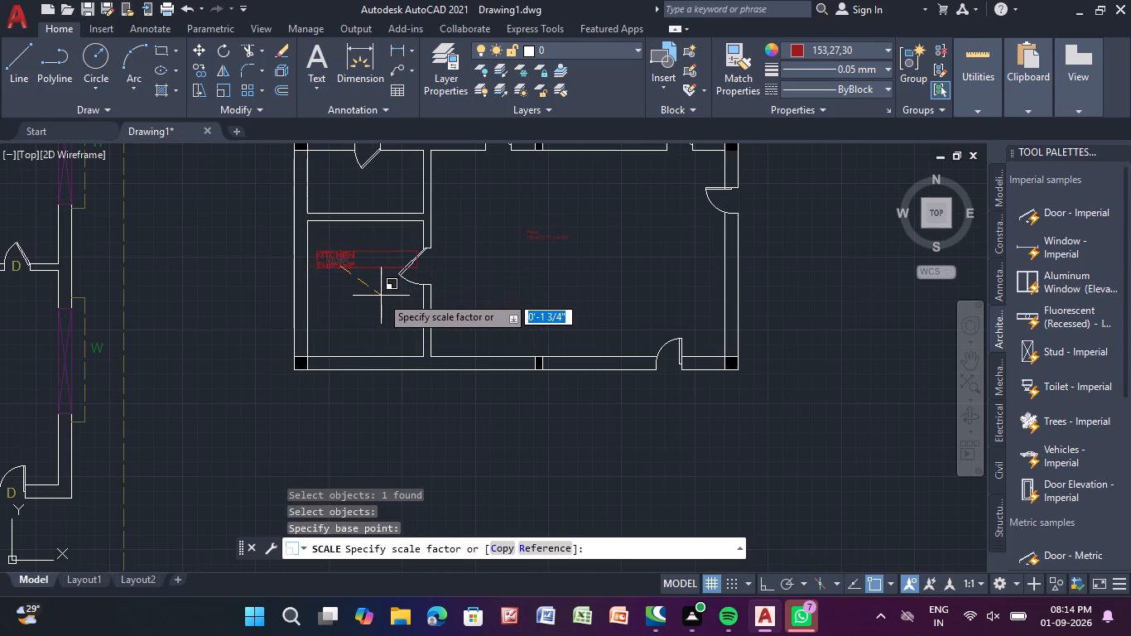
{"action": "left_click", "coordinate": [378, 295]}
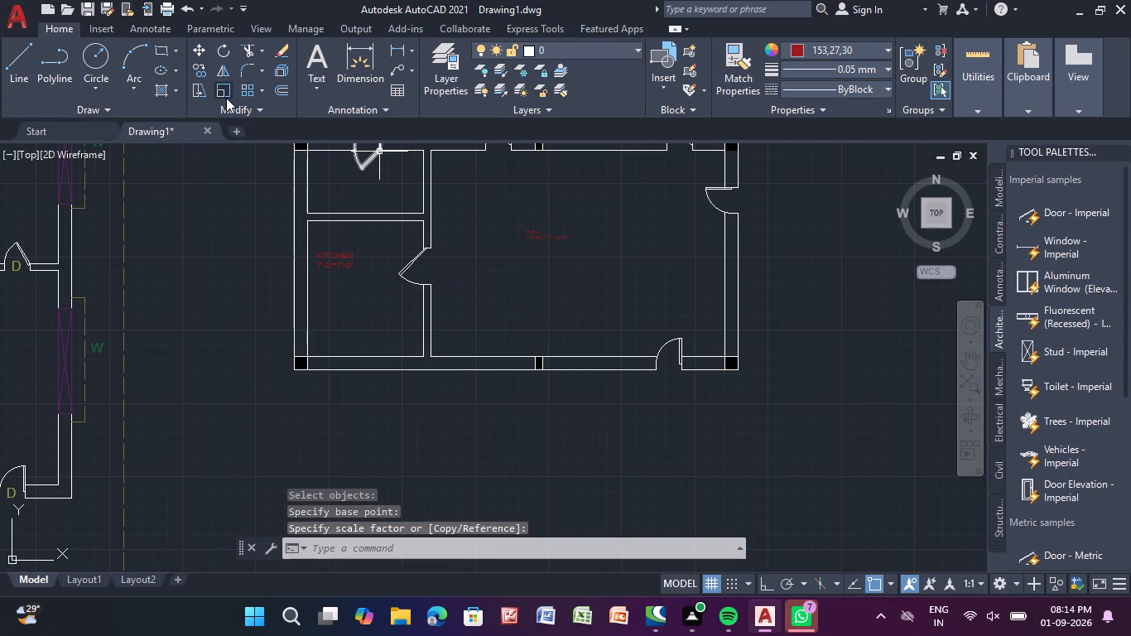
Scale up the HALL label in the large lower-right room to nearly twice its size, using a base point on the text.
{"action": "left_click", "coordinate": [225, 97]}
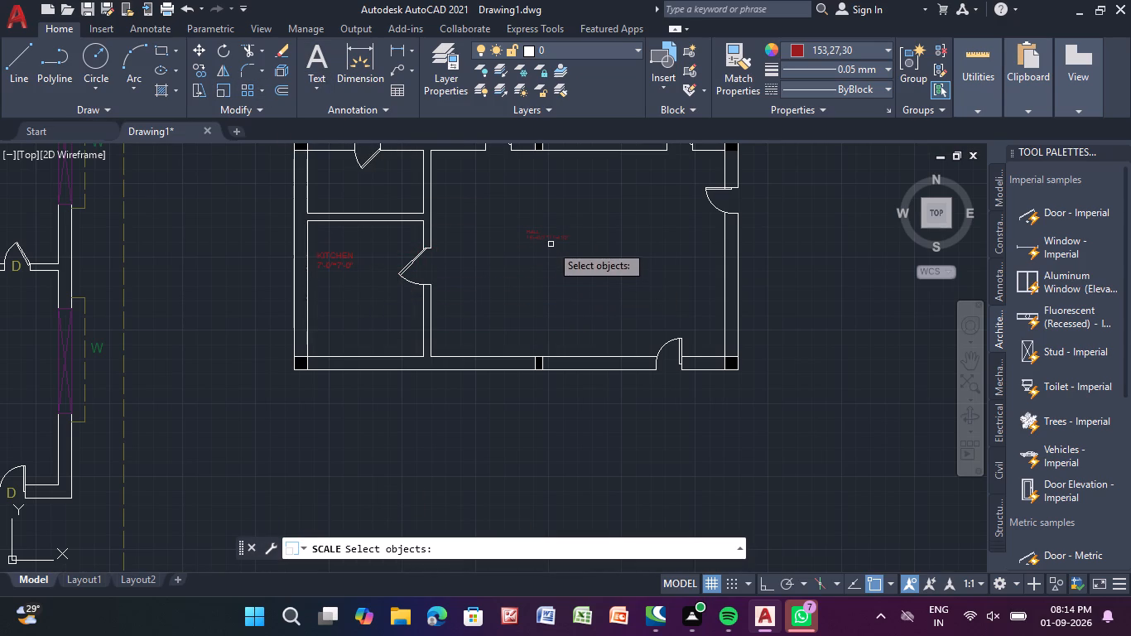
{"action": "left_click", "coordinate": [551, 243]}
{"action": "left_click", "coordinate": [535, 238]}
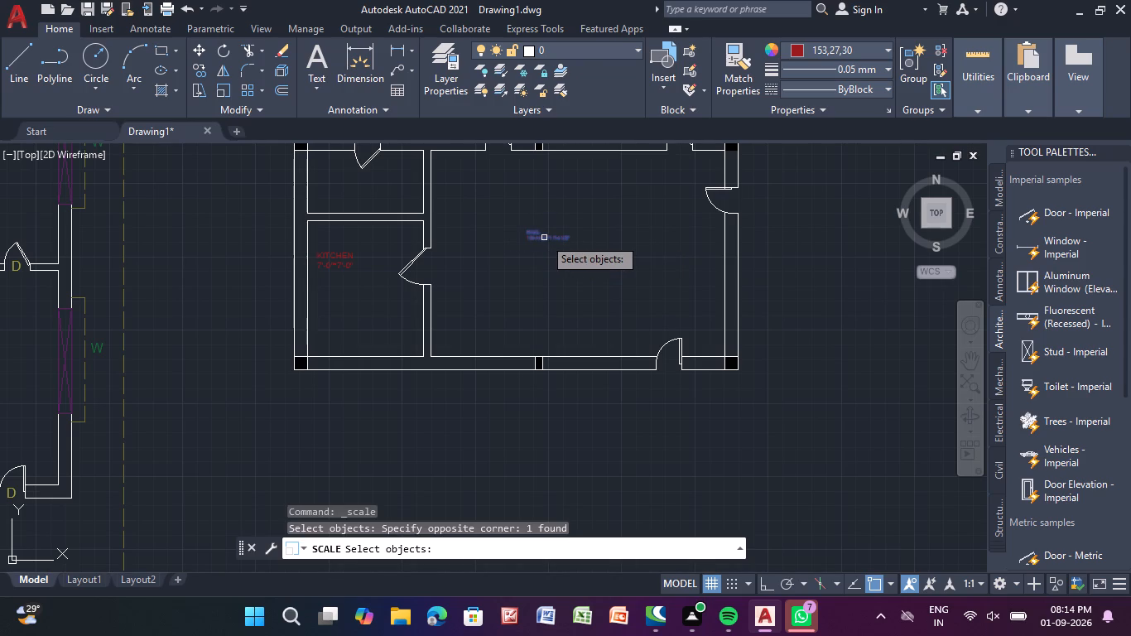
{"action": "key", "text": "Return"}
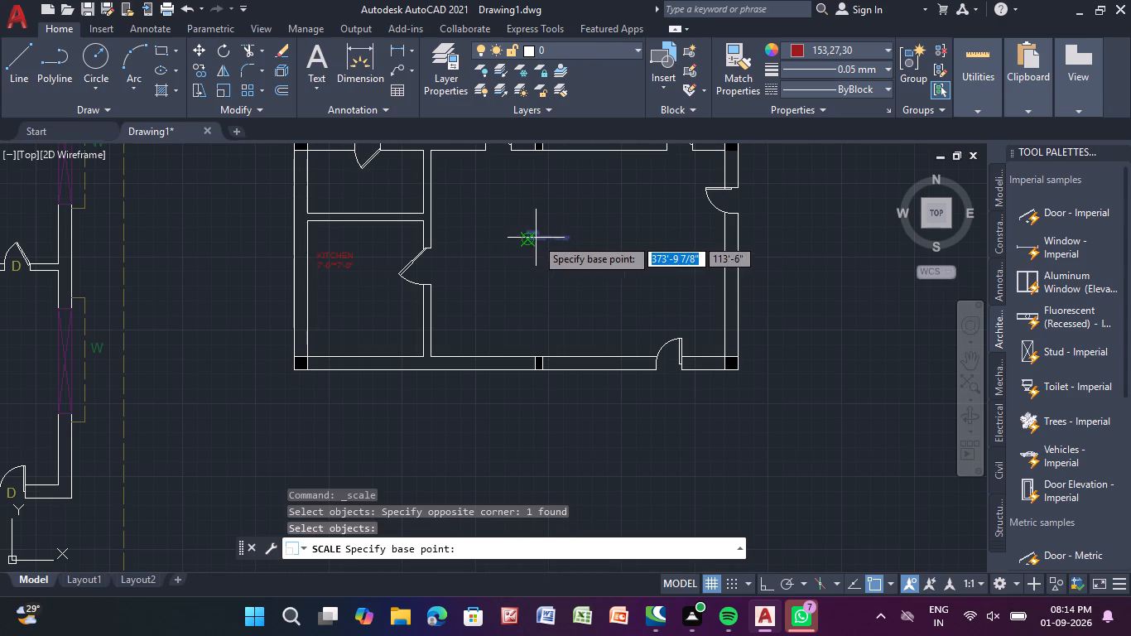
{"action": "left_click", "coordinate": [536, 238]}
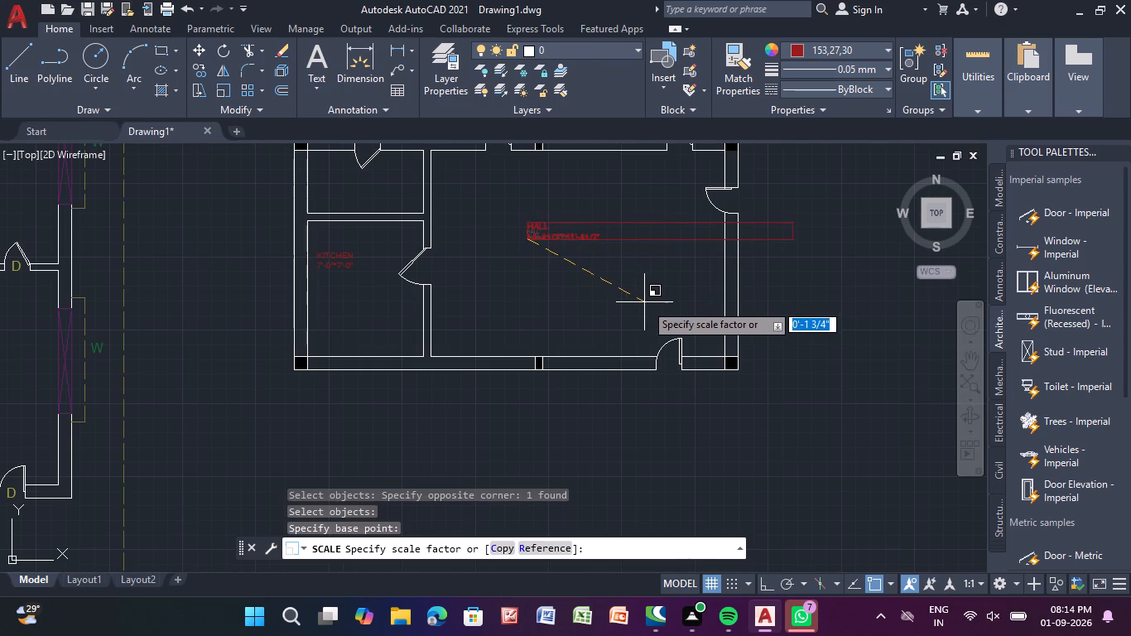
{"action": "left_click", "coordinate": [655, 308]}
Scale up the BED ROOM 10'-0"*10'-0" label in the upper-right room to a little over twice its size.
{"action": "middle_click_drag", "start_coordinate": [599, 267], "coordinate": [495, 451]}
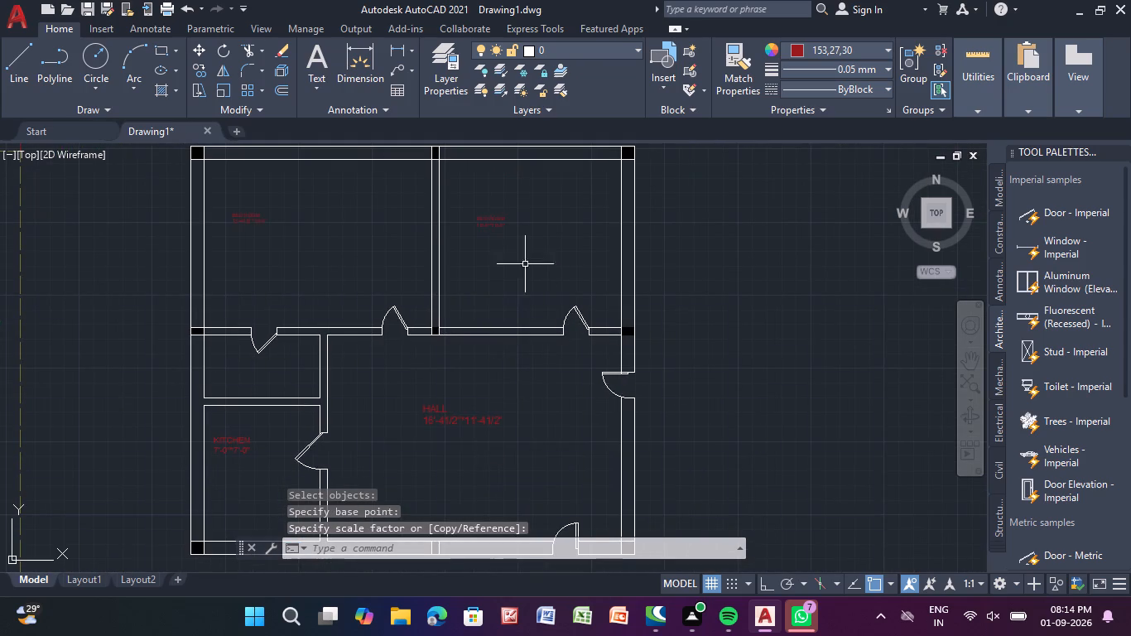
{"action": "left_click", "coordinate": [487, 220]}
{"action": "left_click", "coordinate": [220, 85]}
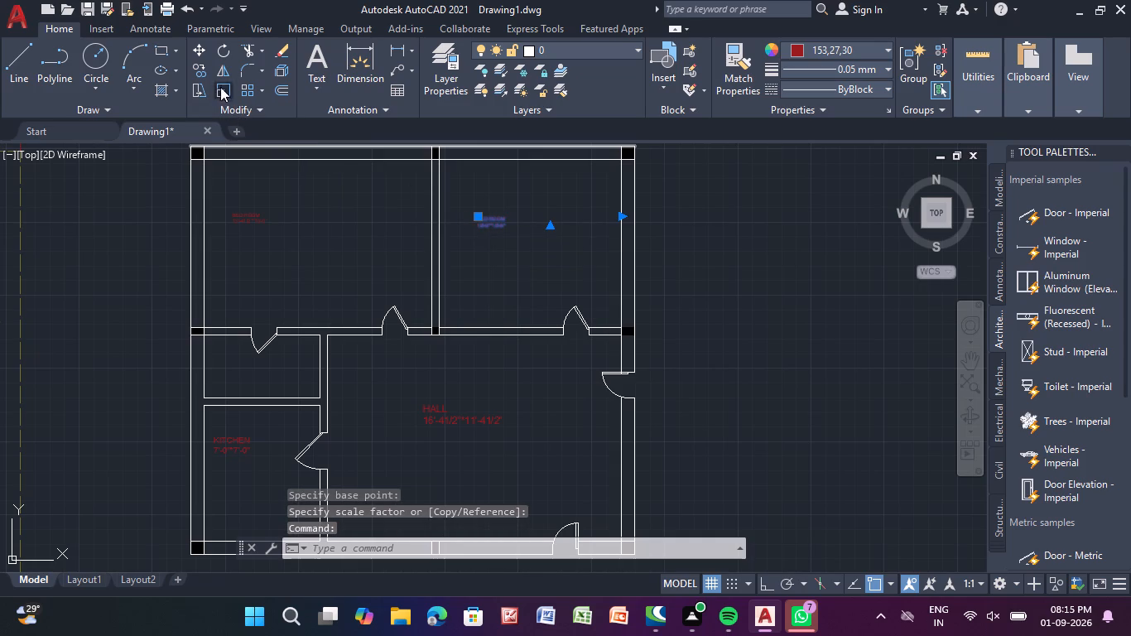
{"action": "left_click", "coordinate": [486, 219]}
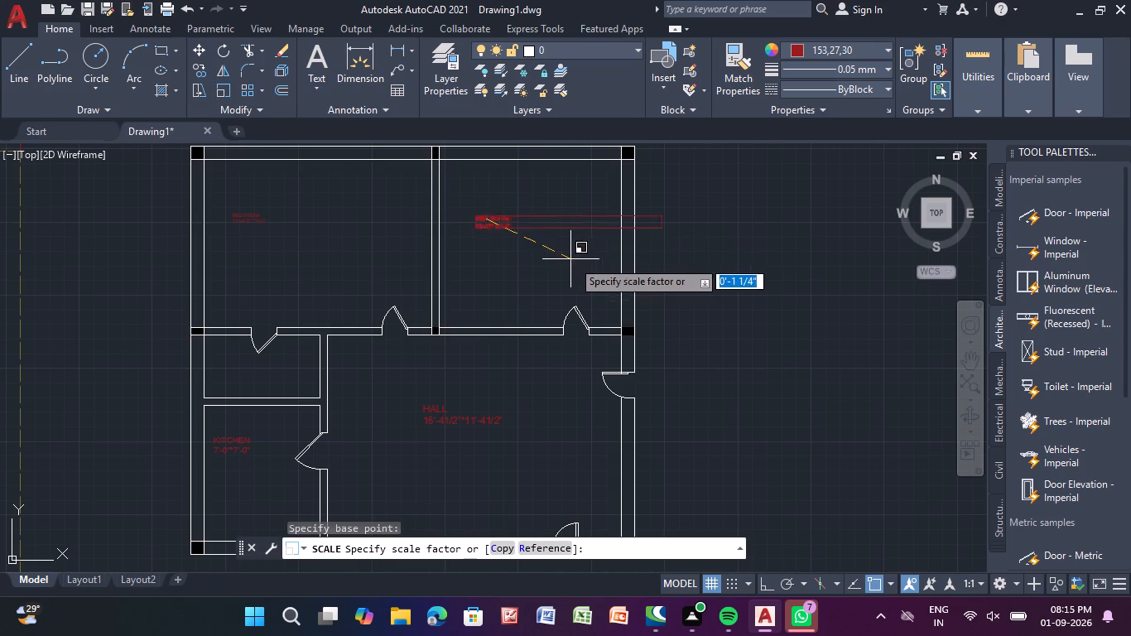
{"action": "left_click", "coordinate": [661, 292]}
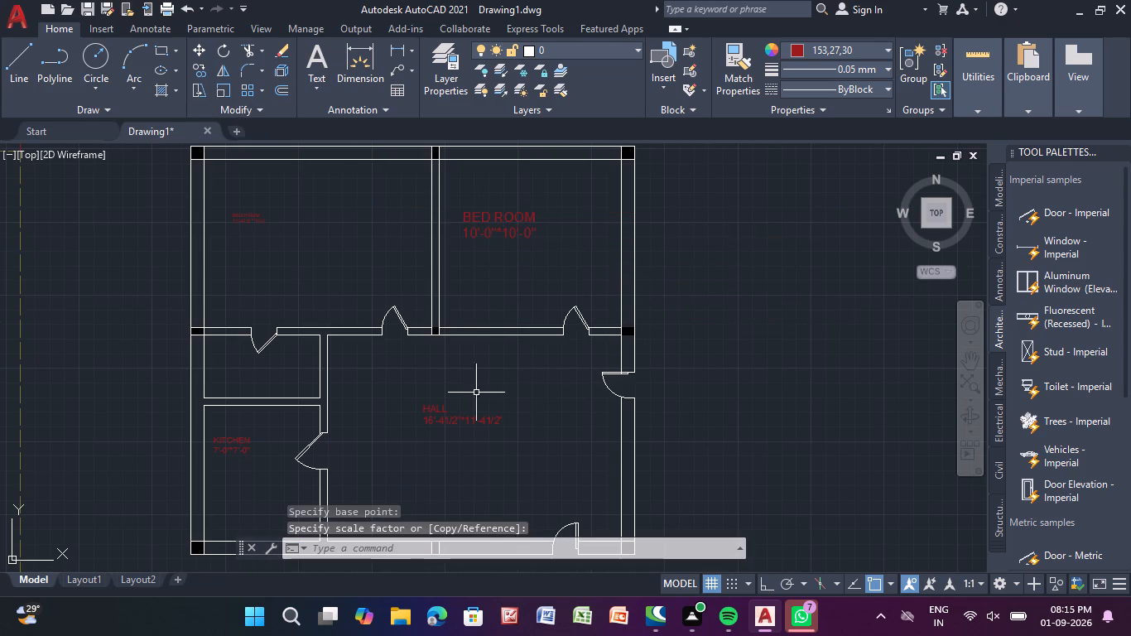
Enlarge the HALL label again to about twice its size, keeping it inside the hall.
{"action": "left_click", "coordinate": [427, 417]}
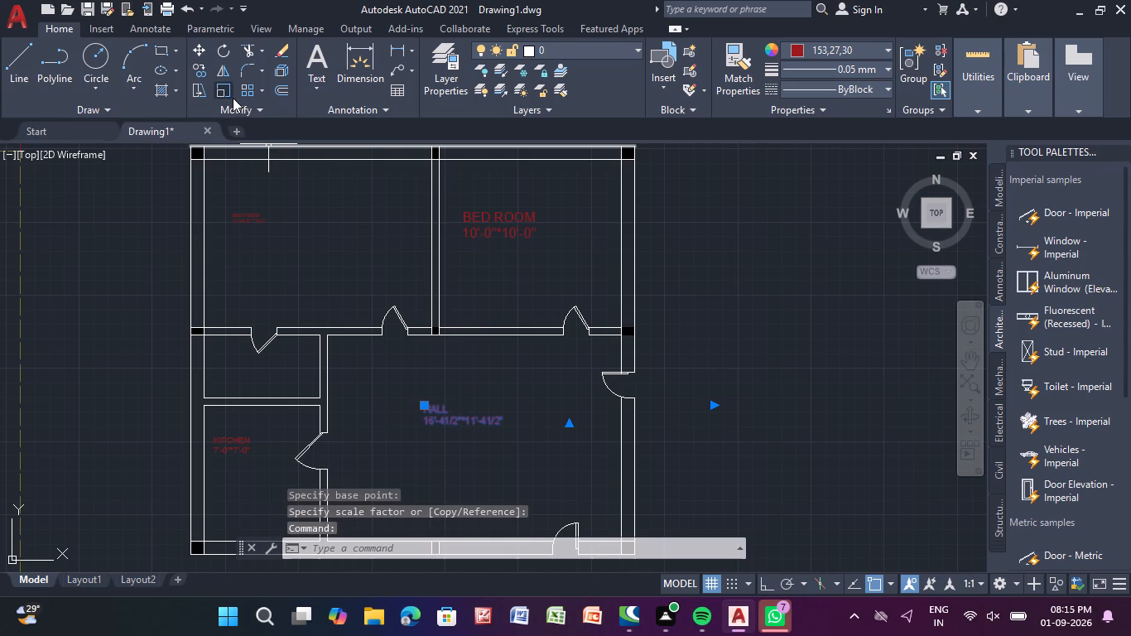
{"action": "left_click", "coordinate": [231, 97]}
{"action": "left_click", "coordinate": [434, 421]}
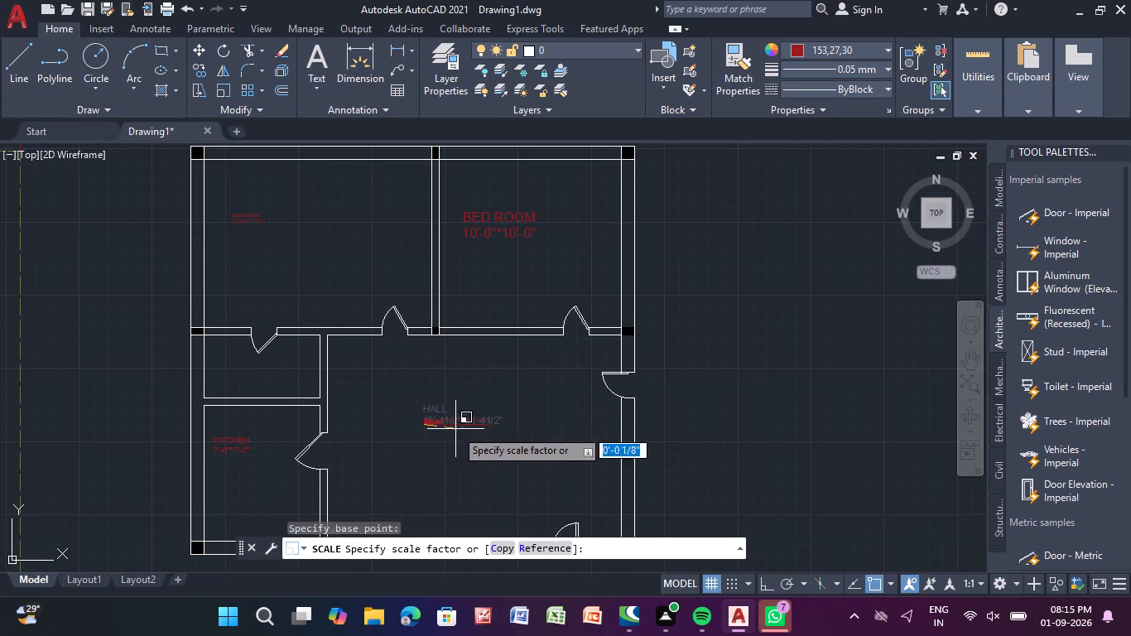
{"action": "left_click", "coordinate": [700, 495]}
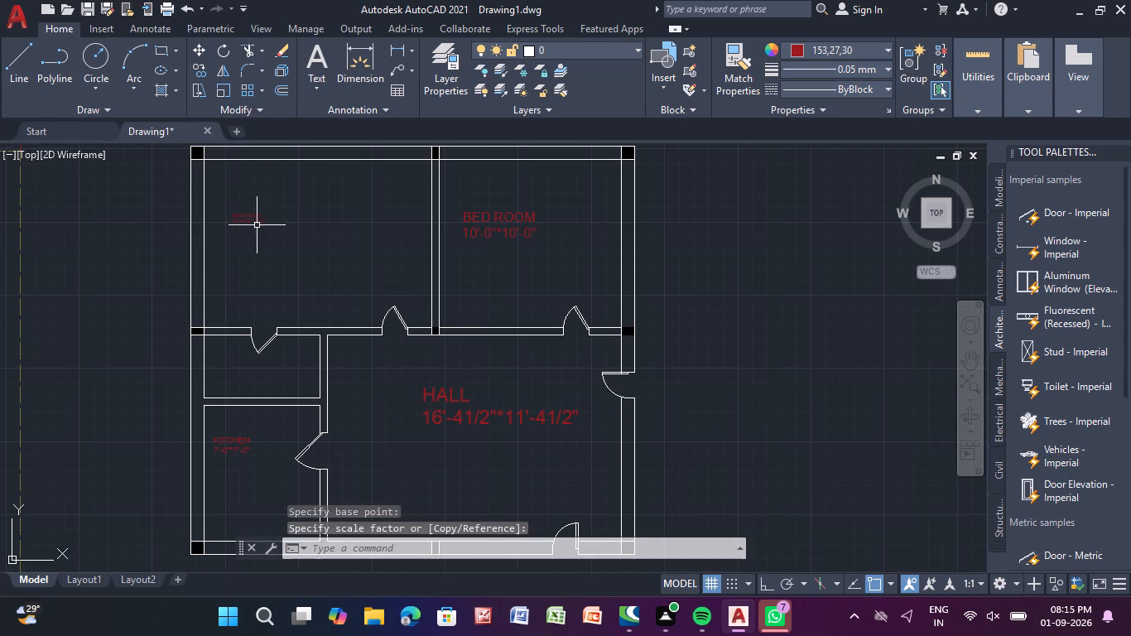
Scale up the small BED ROOM label in the upper-left room to a little over twice its size.
{"action": "left_click", "coordinate": [253, 214]}
{"action": "left_click", "coordinate": [225, 95]}
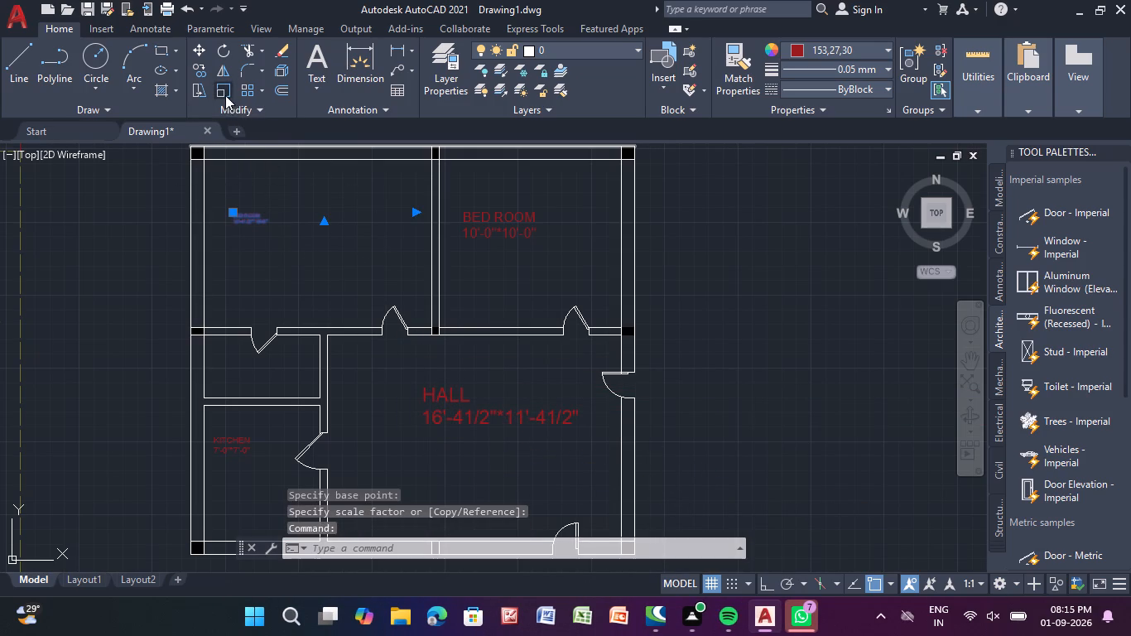
{"action": "left_click", "coordinate": [244, 218]}
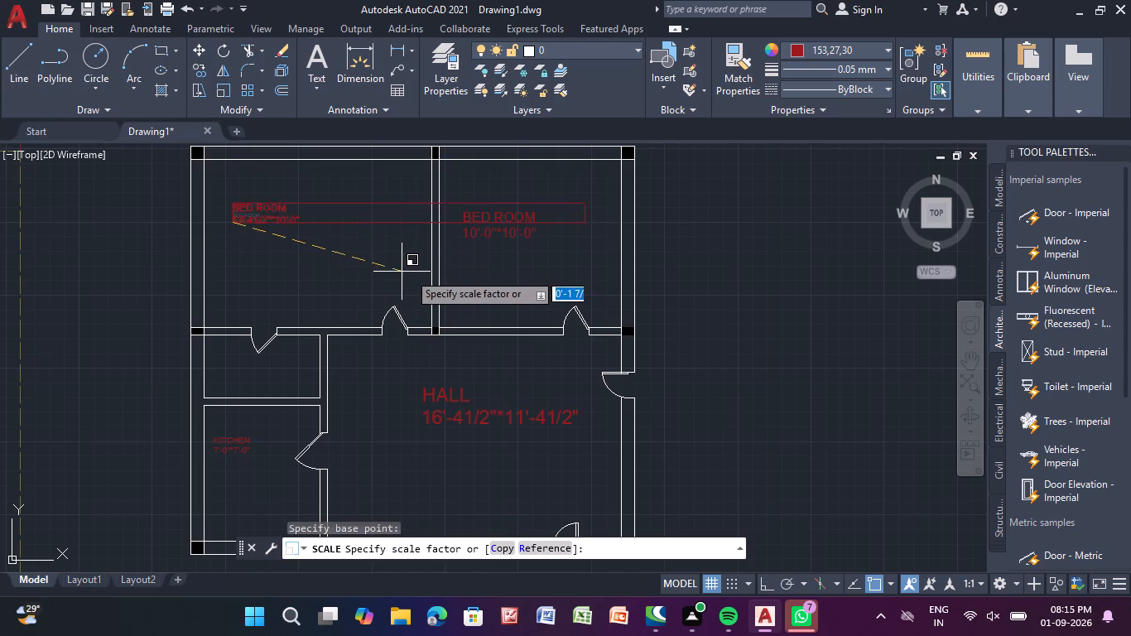
{"action": "left_click", "coordinate": [438, 276]}
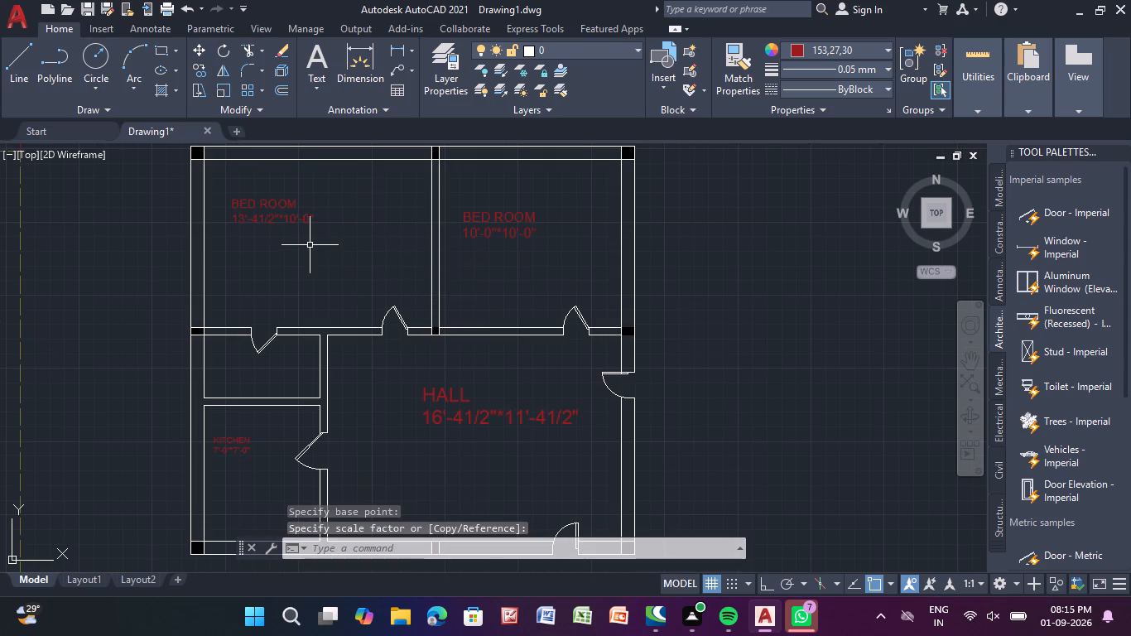
Copy the TOILET text from the old plan's toilet beside the outer wall into the small room above the new plan's kitchen.
{"action": "middle_click_drag", "start_coordinate": [310, 245], "coordinate": [481, 168]}
{"action": "scroll", "coordinate": [301, 306], "scroll_direction": "down", "scroll_amount": 1}
{"action": "middle_click_drag", "start_coordinate": [300, 306], "coordinate": [371, 294]}
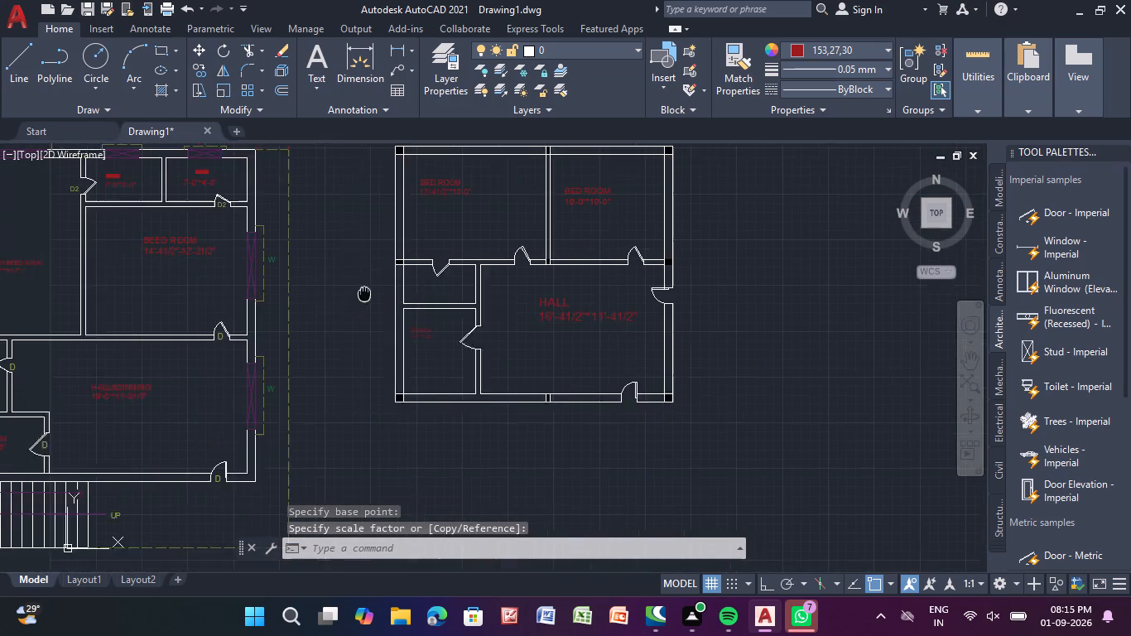
{"action": "middle_click_drag", "start_coordinate": [371, 294], "coordinate": [363, 348]}
{"action": "scroll", "coordinate": [182, 235], "scroll_direction": "up", "scroll_amount": 2}
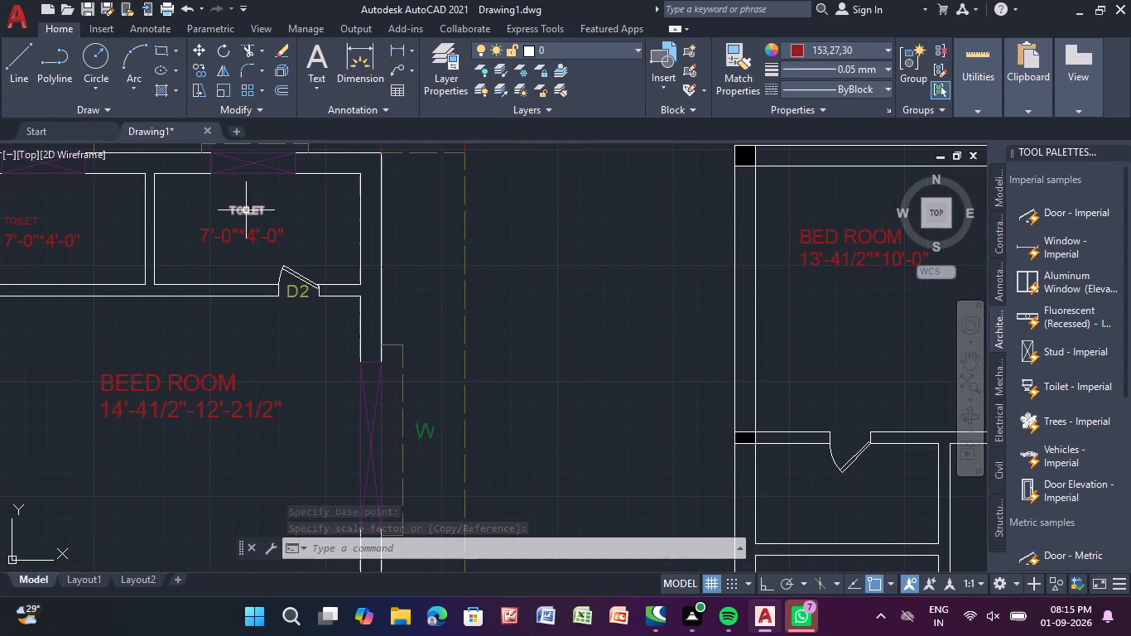
{"action": "left_click", "coordinate": [246, 210]}
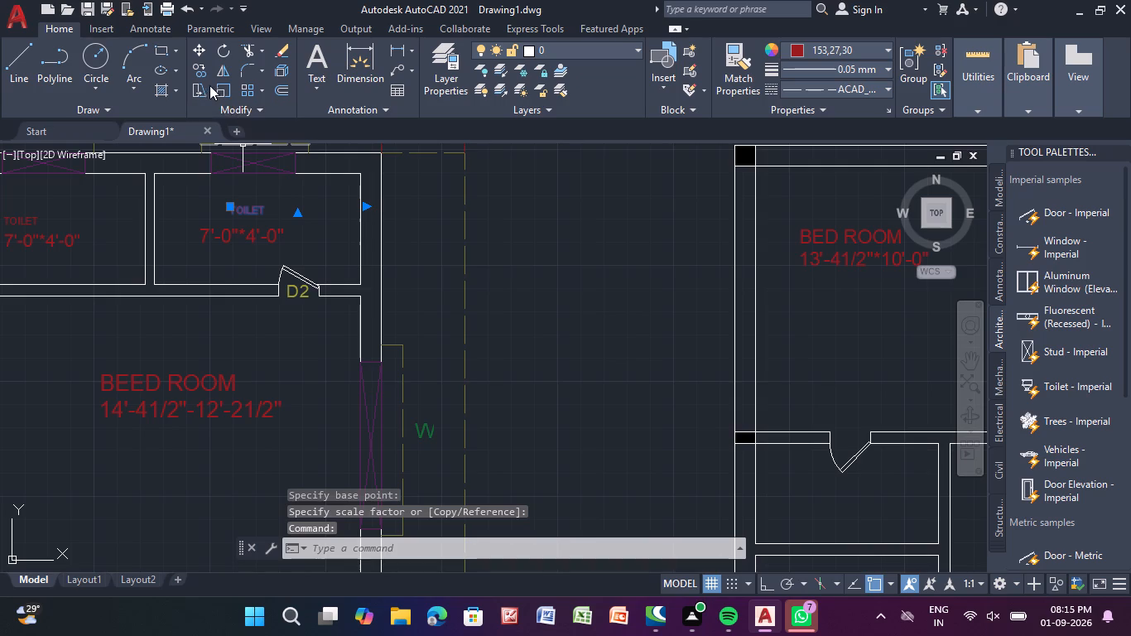
{"action": "left_click", "coordinate": [208, 75]}
{"action": "left_click_drag", "start_coordinate": [240, 211], "coordinate": [257, 215]}
{"action": "middle_click_drag", "start_coordinate": [763, 353], "coordinate": [503, 205]}
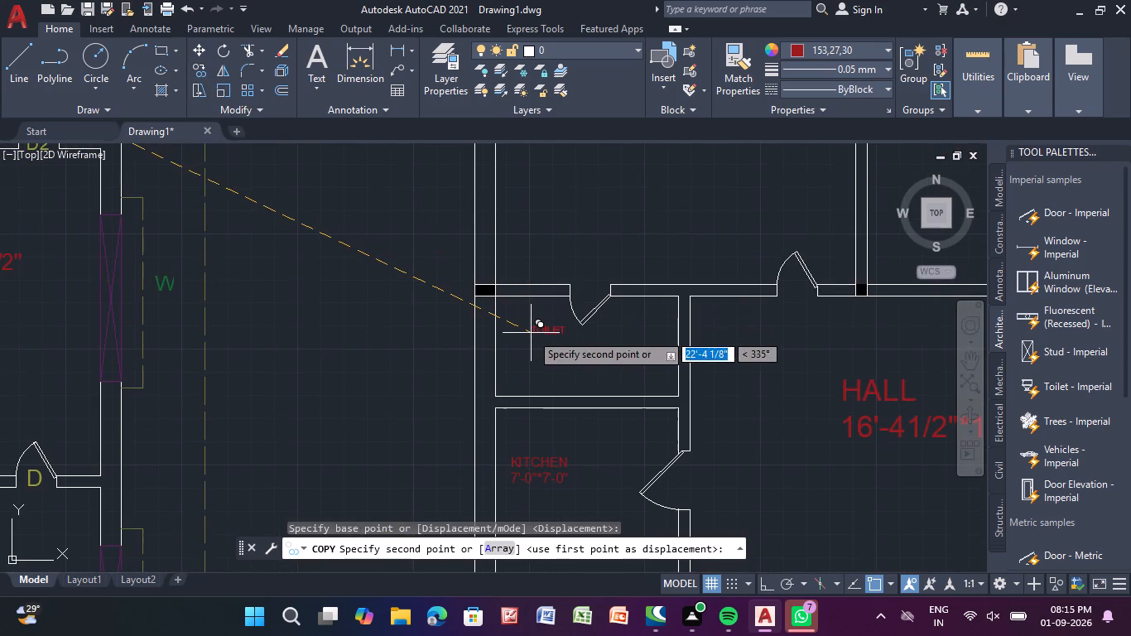
{"action": "left_click", "coordinate": [532, 335]}
{"action": "key", "text": "Escape"}
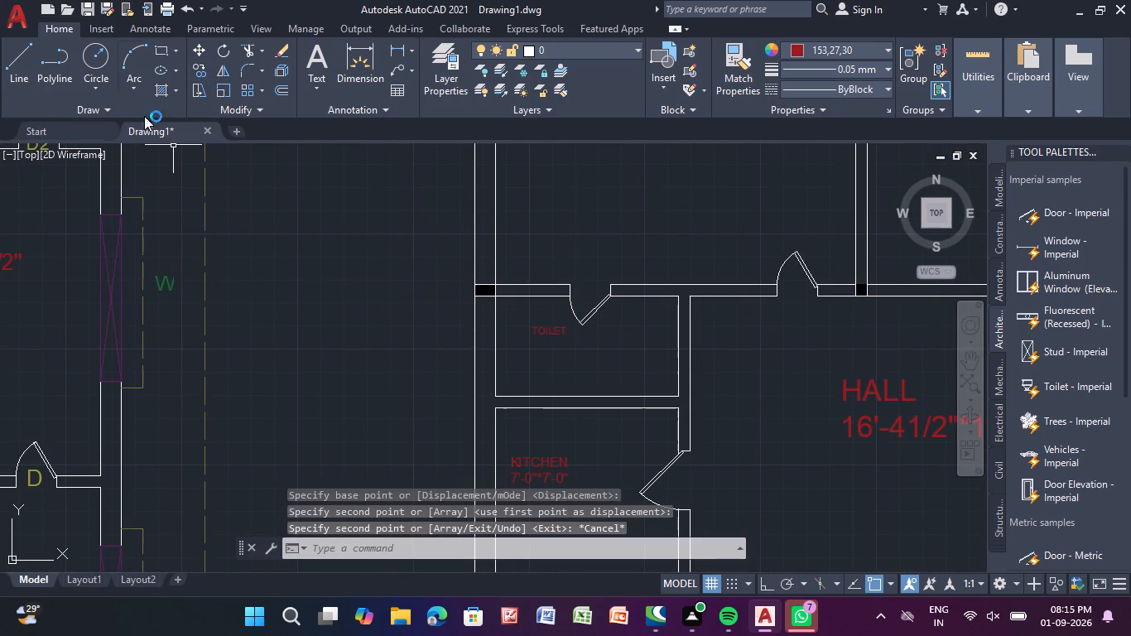
Copy the 7'-0"*4'-0" dimension text from the old plan's toilet to just below the new plan's TOILET label.
{"action": "middle_click_drag", "start_coordinate": [152, 197], "coordinate": [373, 250]}
{"action": "middle_click_drag", "start_coordinate": [338, 243], "coordinate": [324, 338]}
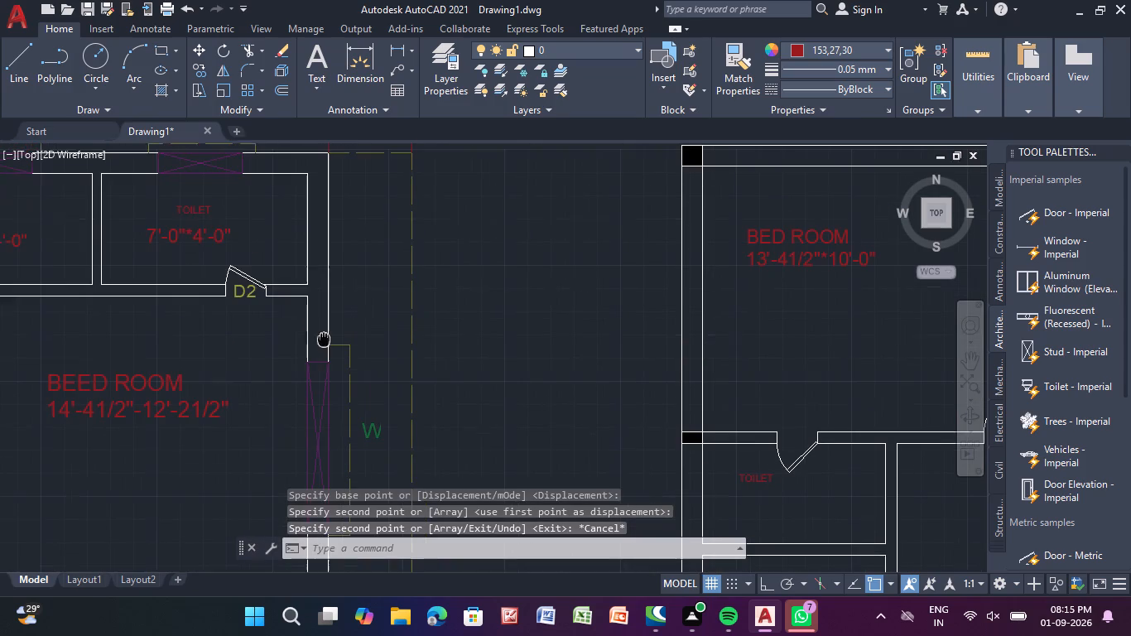
{"action": "middle_click_drag", "start_coordinate": [324, 338], "coordinate": [324, 337]}
{"action": "left_click", "coordinate": [194, 238]}
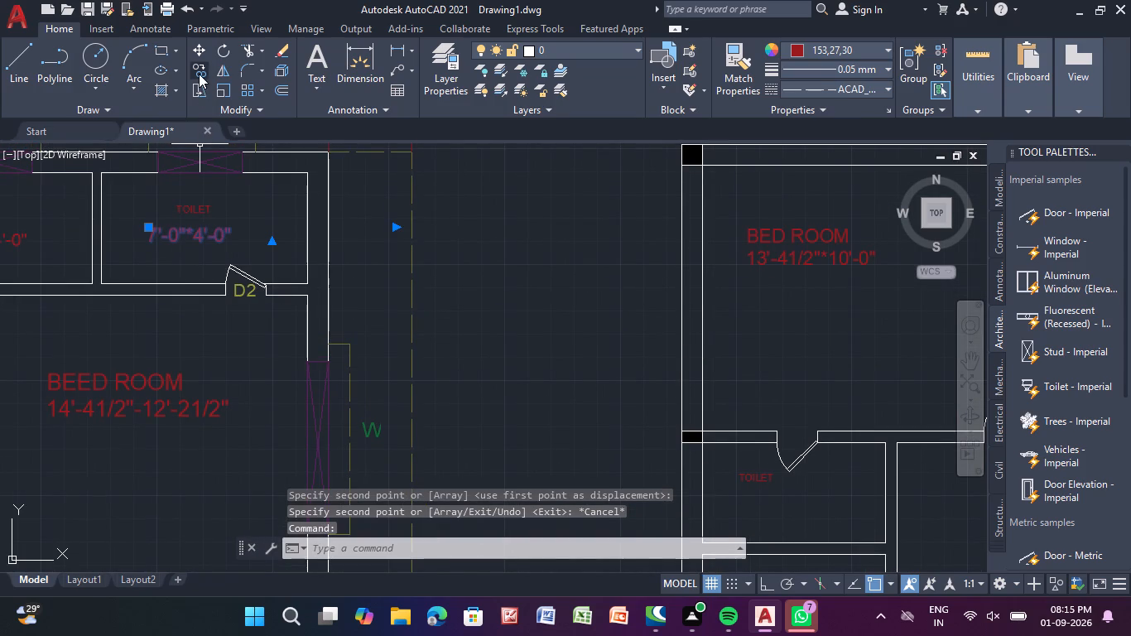
{"action": "left_click", "coordinate": [199, 74]}
{"action": "left_click", "coordinate": [179, 241]}
{"action": "middle_click_drag", "start_coordinate": [609, 349], "coordinate": [440, 74]}
{"action": "scroll", "coordinate": [575, 237], "scroll_direction": "up", "scroll_amount": 1}
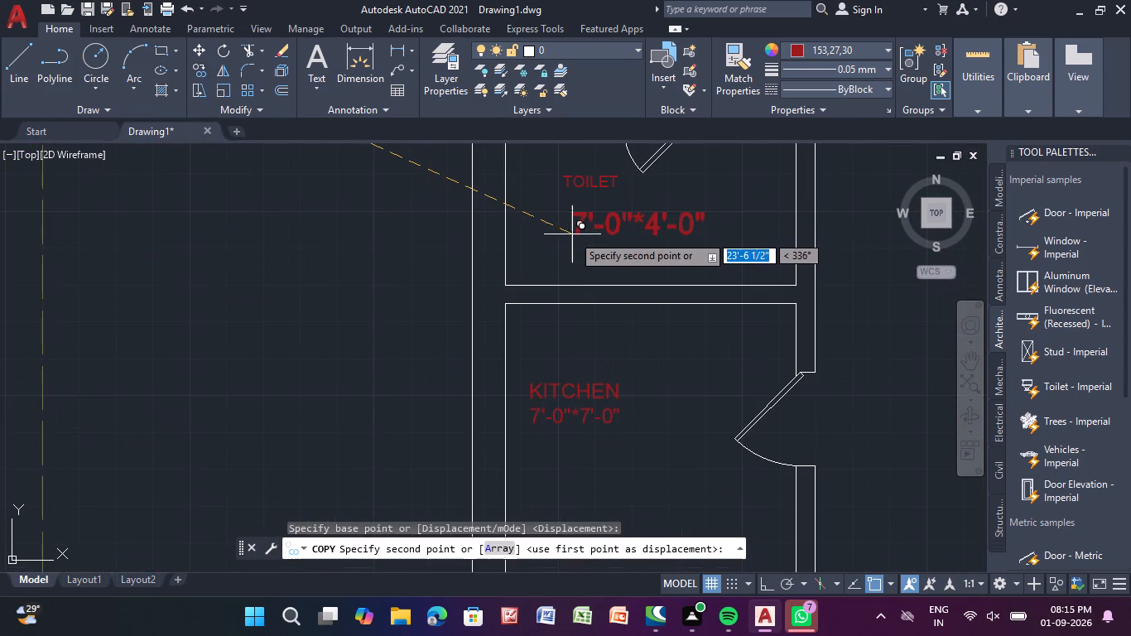
{"action": "left_click", "coordinate": [568, 224]}
{"action": "key", "text": "Escape"}
{"action": "key", "text": "Escape"}
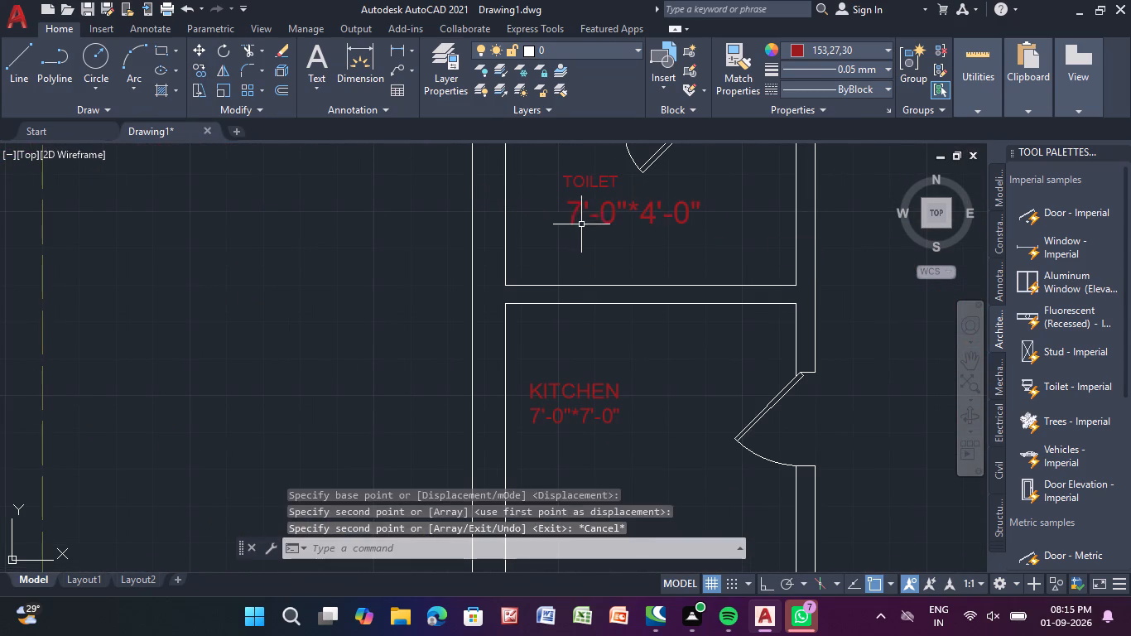
{"action": "key", "text": "Escape"}
{"action": "scroll", "coordinate": [667, 282], "scroll_direction": "down", "scroll_amount": 2}
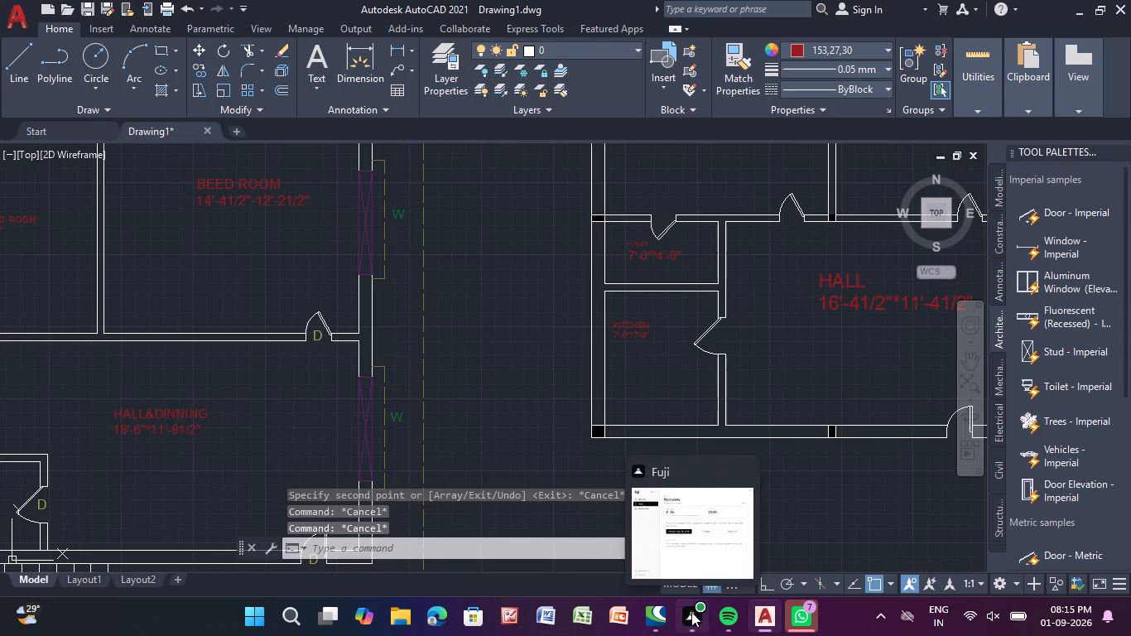
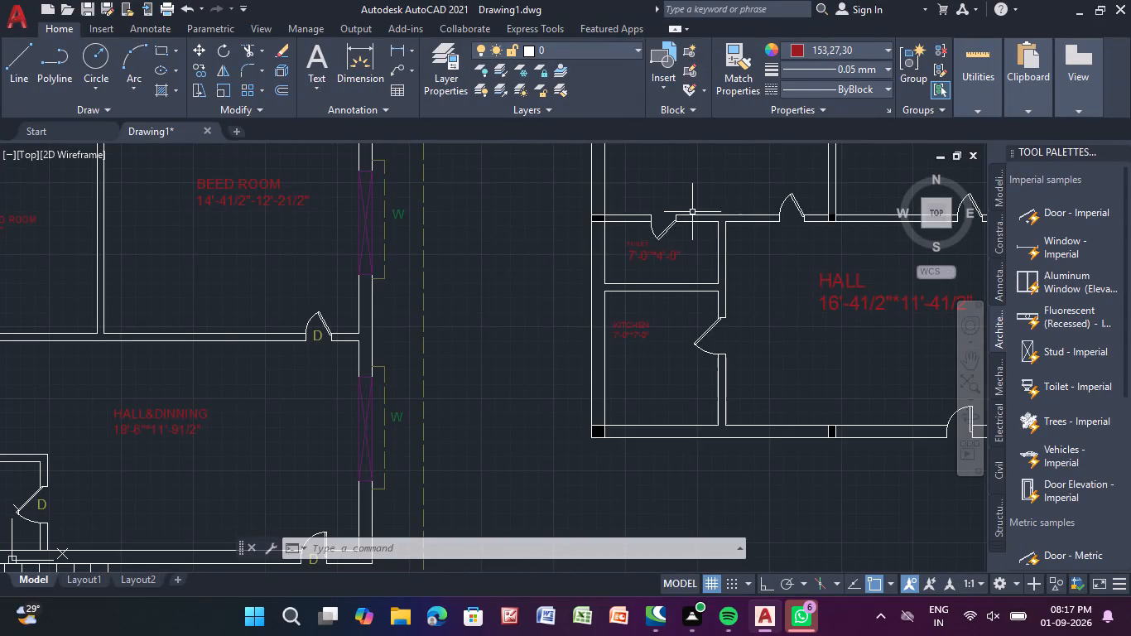
Copy the D2 door label from the first toilet door of the dimensioned plan to the 7'-0"*4'-0" toilet's door in the unlabelled plan.
{"action": "scroll", "coordinate": [775, 297], "scroll_direction": "down", "scroll_amount": 1}
{"action": "middle_click_drag", "start_coordinate": [791, 342], "coordinate": [670, 395]}
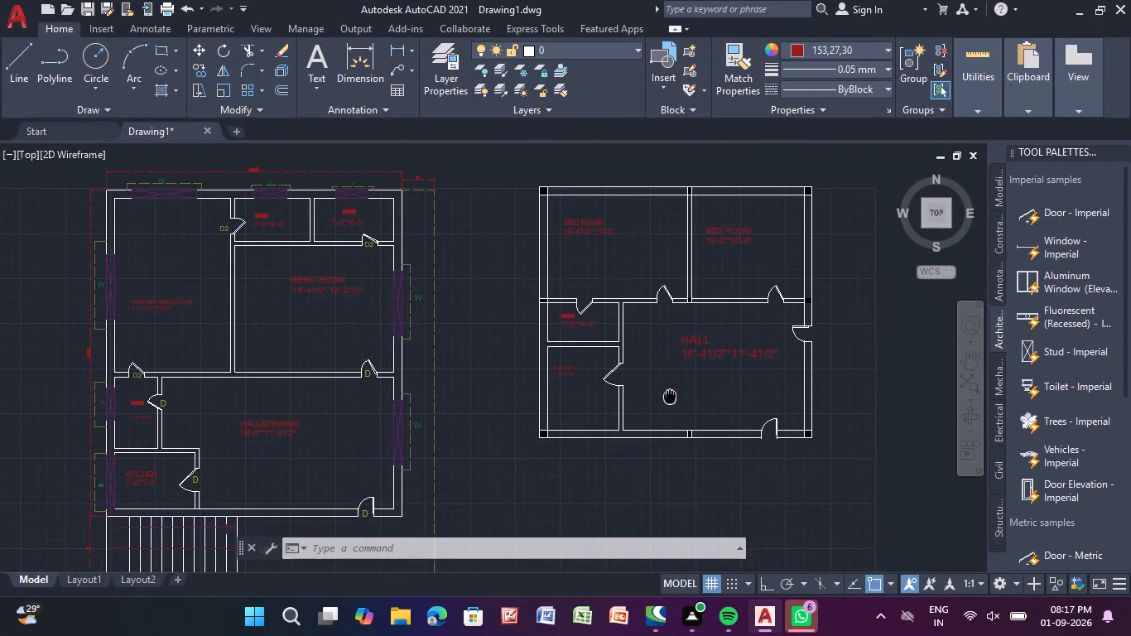
{"action": "middle_click_drag", "start_coordinate": [670, 395], "coordinate": [670, 410]}
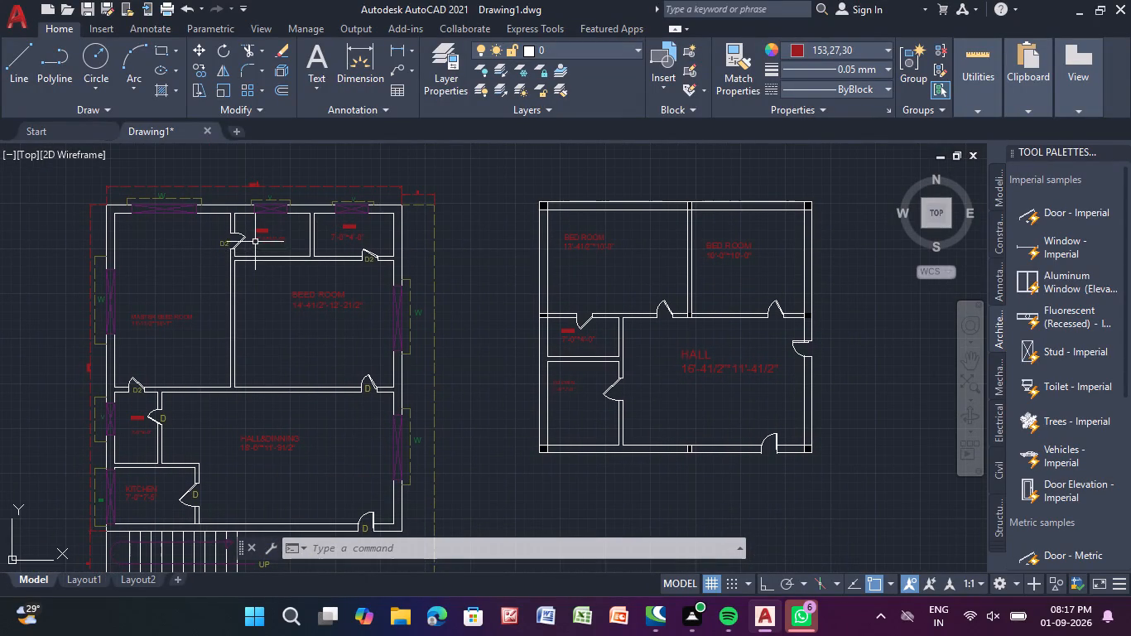
{"action": "left_click", "coordinate": [225, 241]}
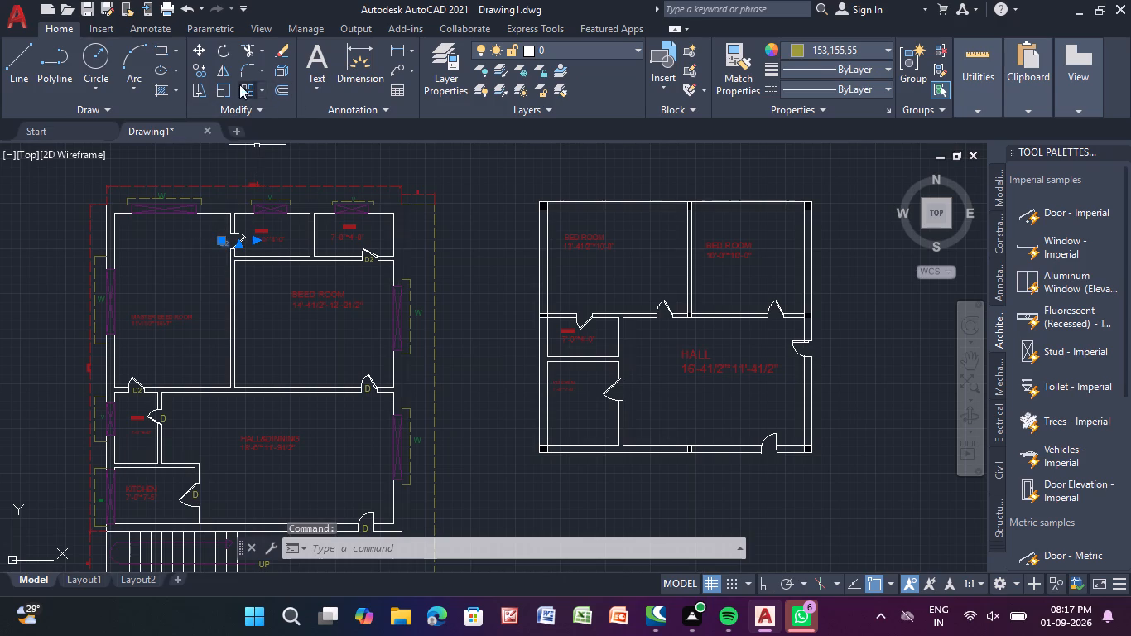
{"action": "left_click", "coordinate": [197, 73]}
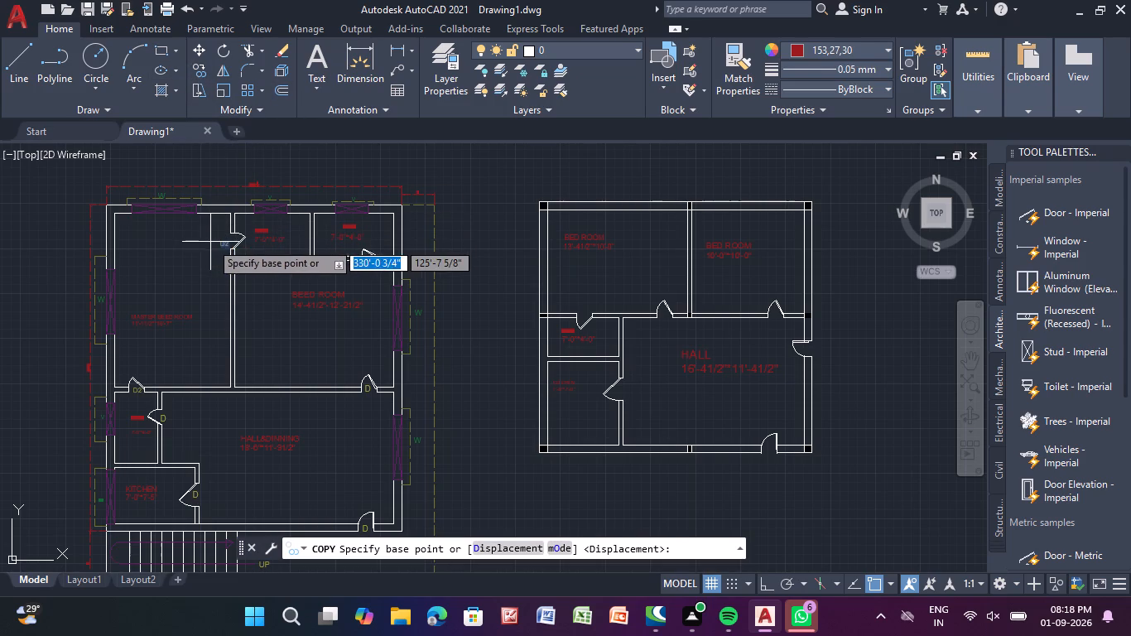
{"action": "left_click", "coordinate": [217, 246]}
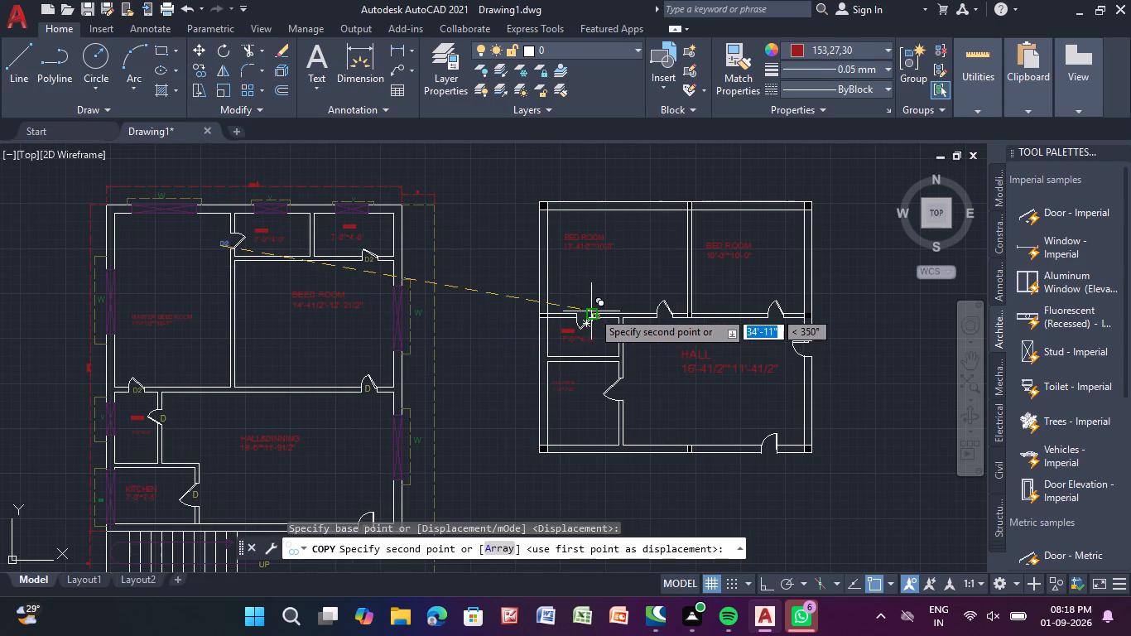
{"action": "scroll", "coordinate": [588, 309], "scroll_direction": "up", "scroll_amount": 3}
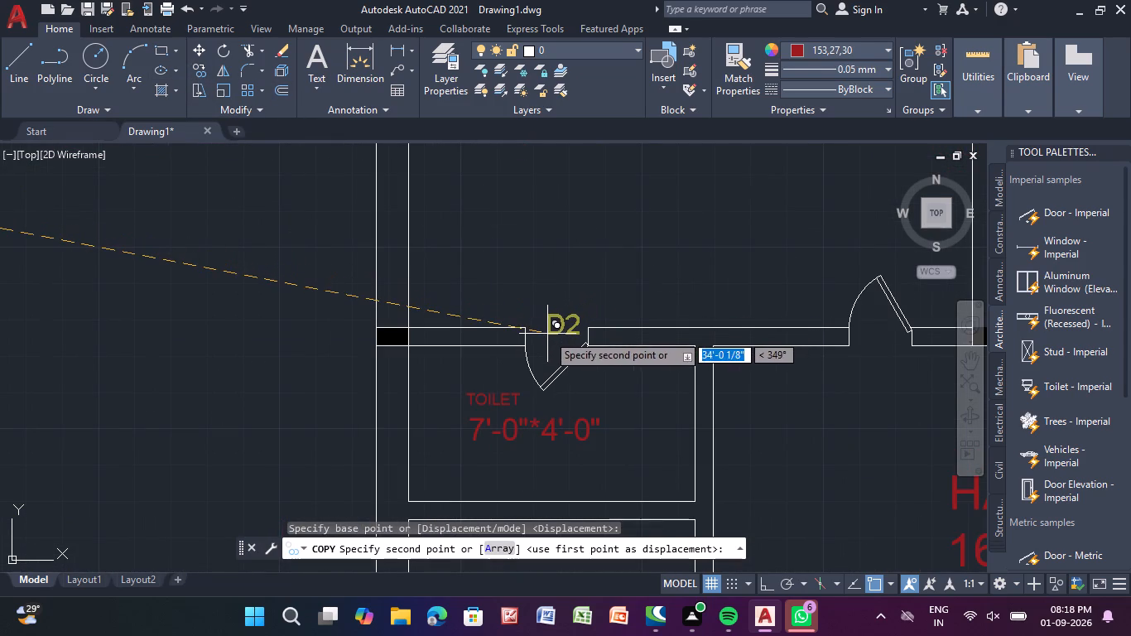
{"action": "left_click", "coordinate": [547, 334]}
{"action": "key", "text": "Escape"}
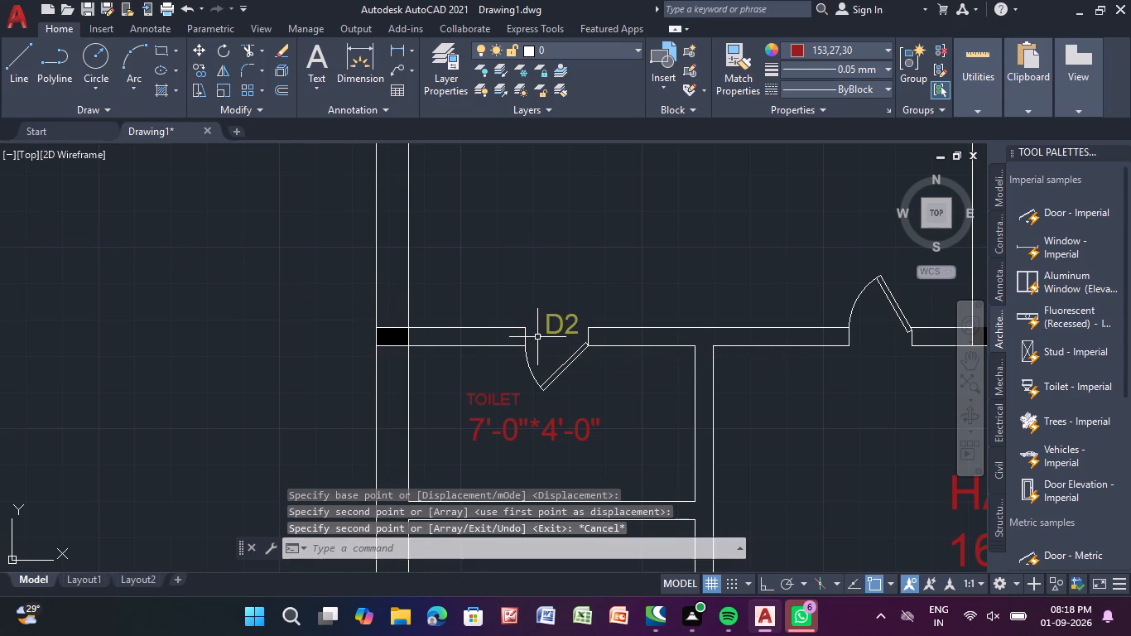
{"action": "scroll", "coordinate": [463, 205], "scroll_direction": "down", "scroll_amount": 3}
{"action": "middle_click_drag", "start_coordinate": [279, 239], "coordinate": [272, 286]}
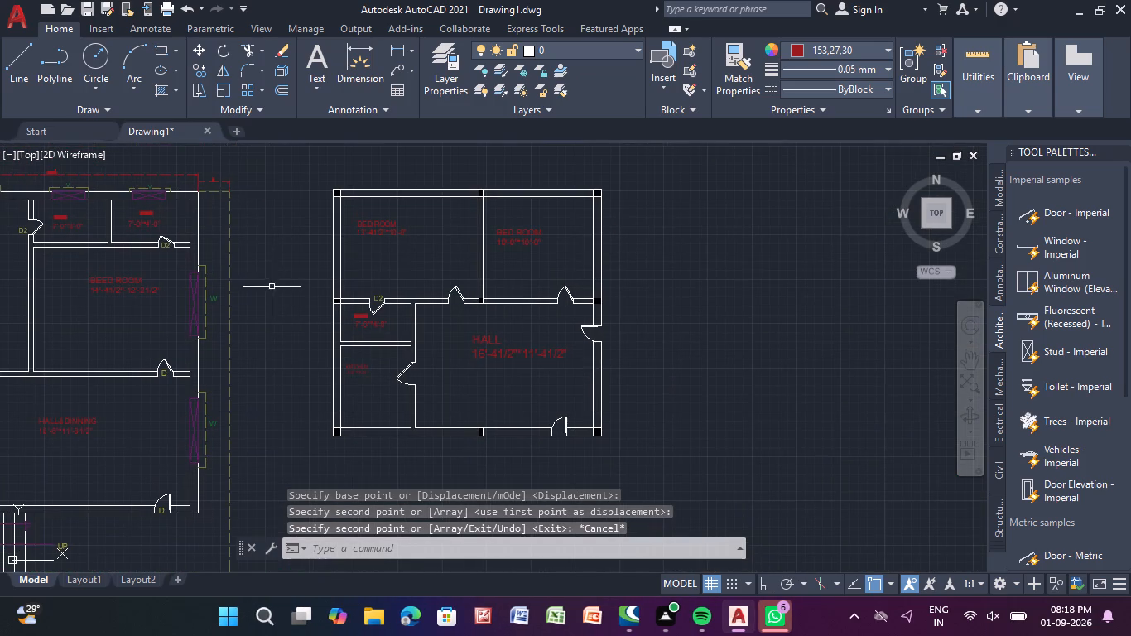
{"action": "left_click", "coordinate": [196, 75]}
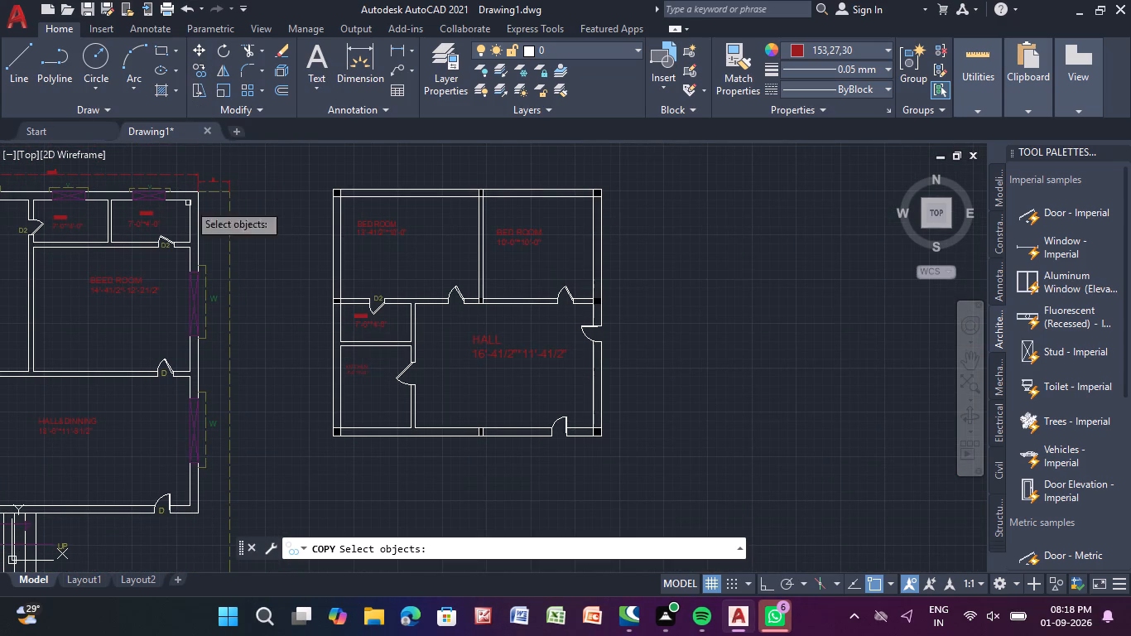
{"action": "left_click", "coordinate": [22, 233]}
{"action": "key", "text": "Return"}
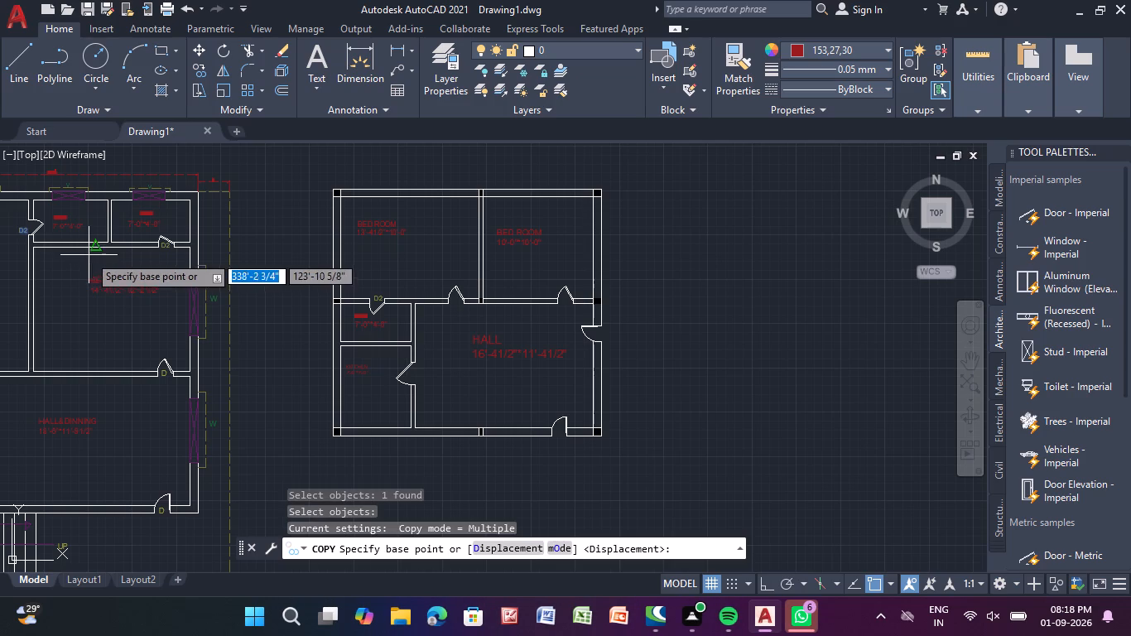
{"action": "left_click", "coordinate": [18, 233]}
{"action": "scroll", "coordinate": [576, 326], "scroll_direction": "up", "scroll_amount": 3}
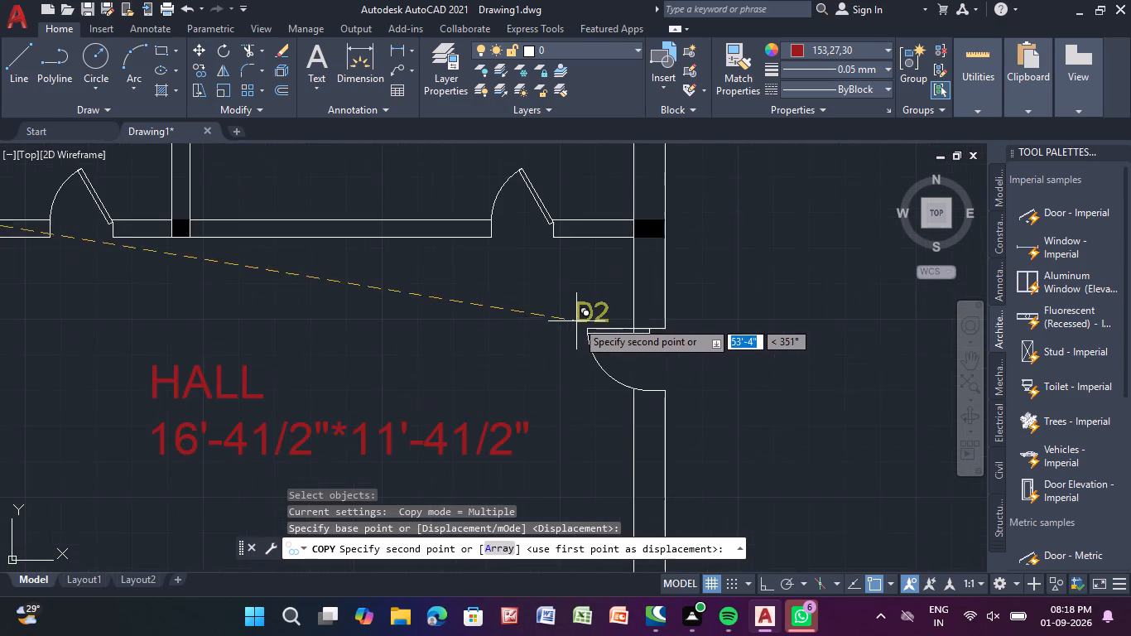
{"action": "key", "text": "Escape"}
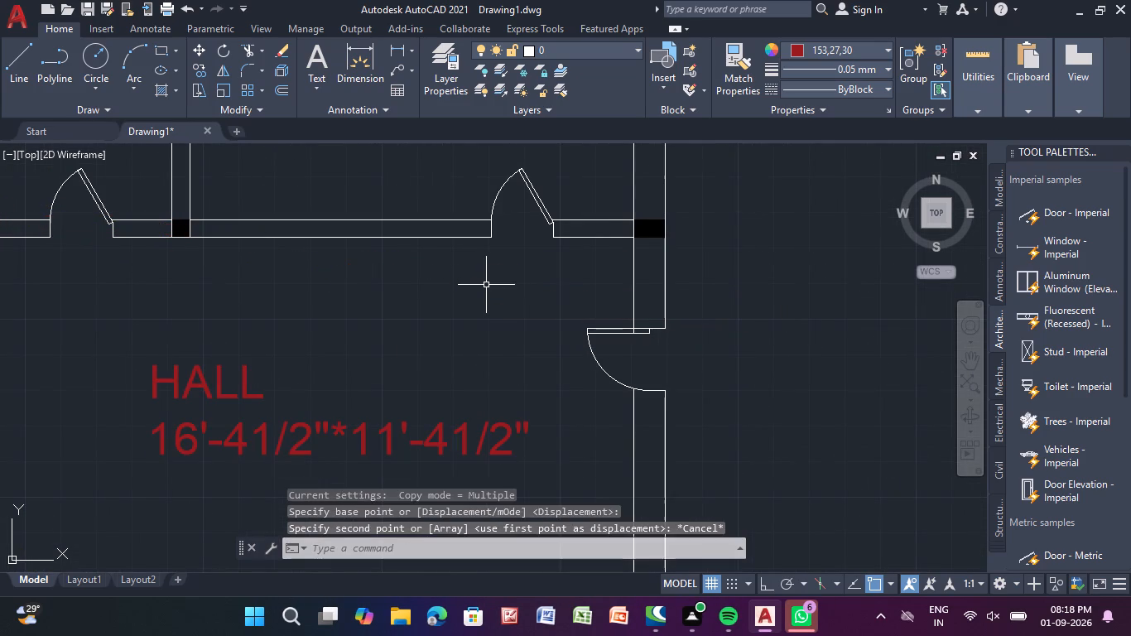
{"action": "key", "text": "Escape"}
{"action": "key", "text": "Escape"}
Copy the D label from the BEED ROOM door to the two bedroom doors along the upper wall of the 16'-41/2"*11'-41/2" hall.
{"action": "scroll", "coordinate": [485, 282], "scroll_direction": "down", "scroll_amount": 2}
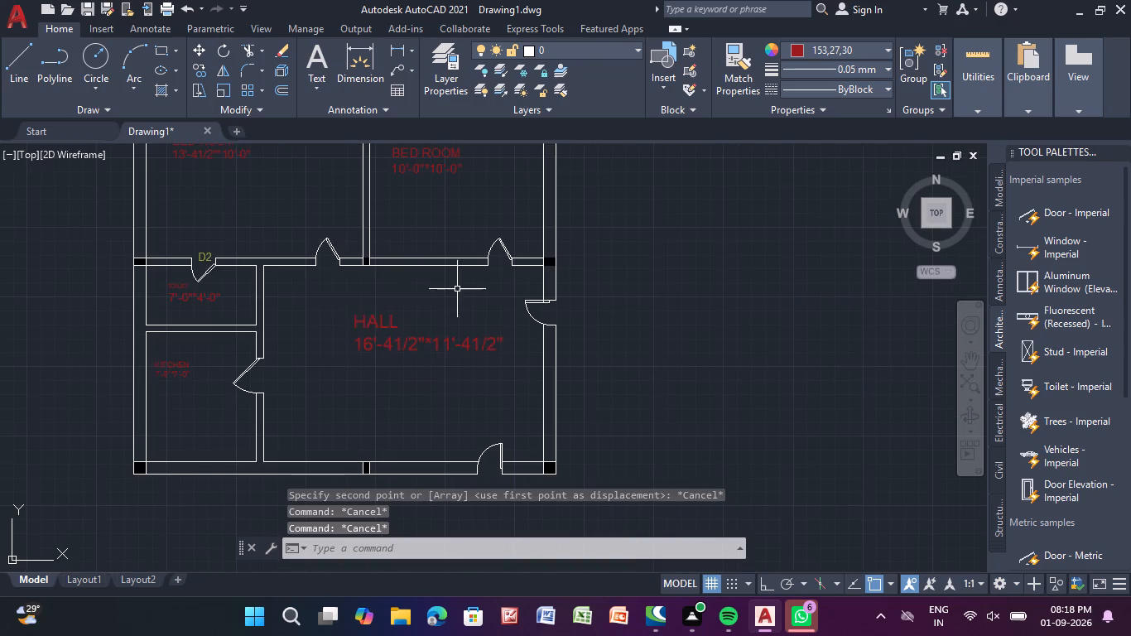
{"action": "middle_click_drag", "start_coordinate": [342, 311], "coordinate": [700, 296]}
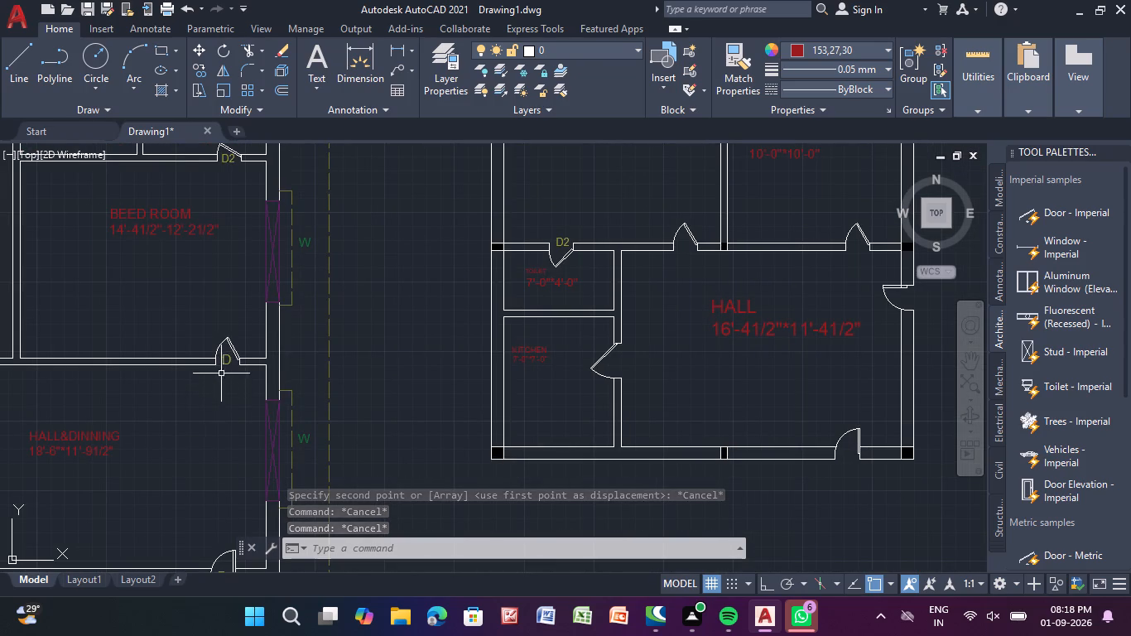
{"action": "left_click", "coordinate": [204, 64]}
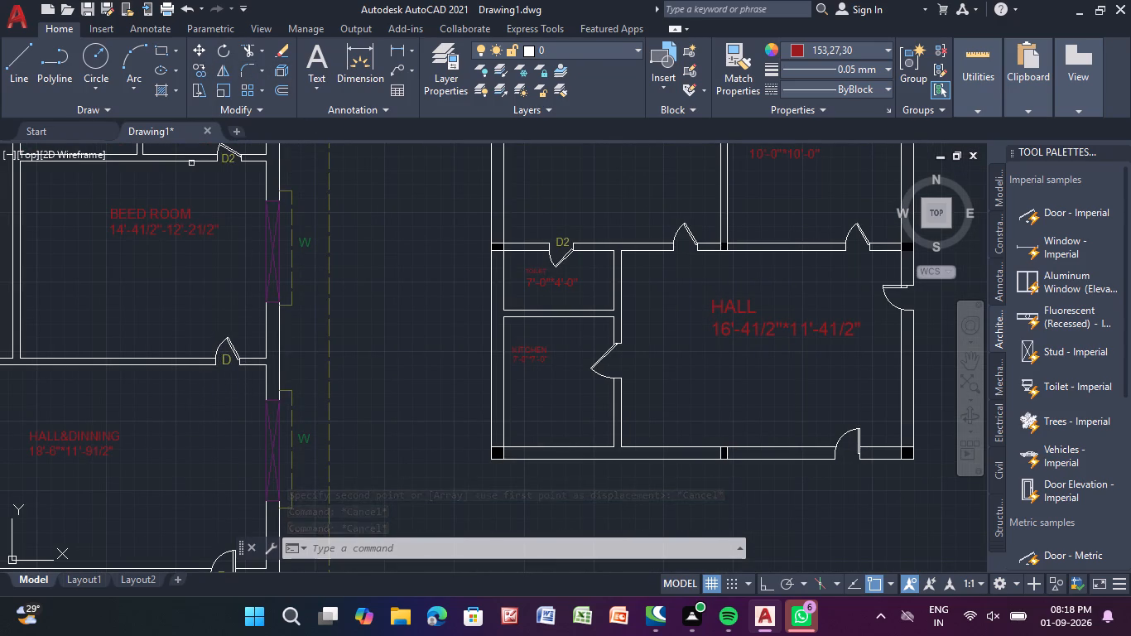
{"action": "left_click", "coordinate": [226, 360]}
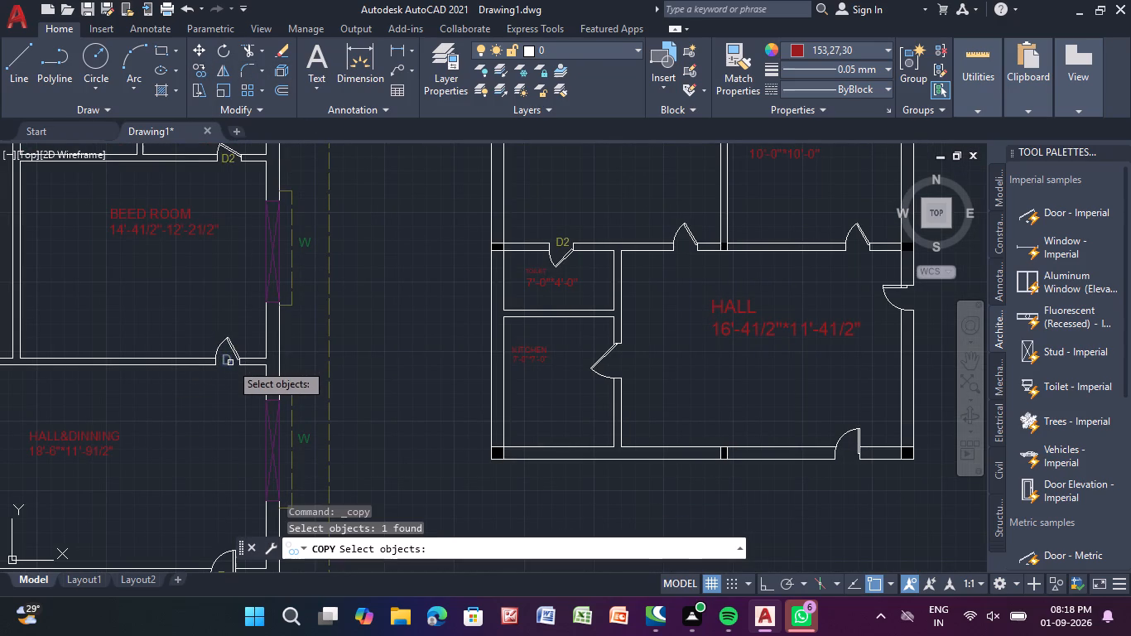
{"action": "key", "text": "Return"}
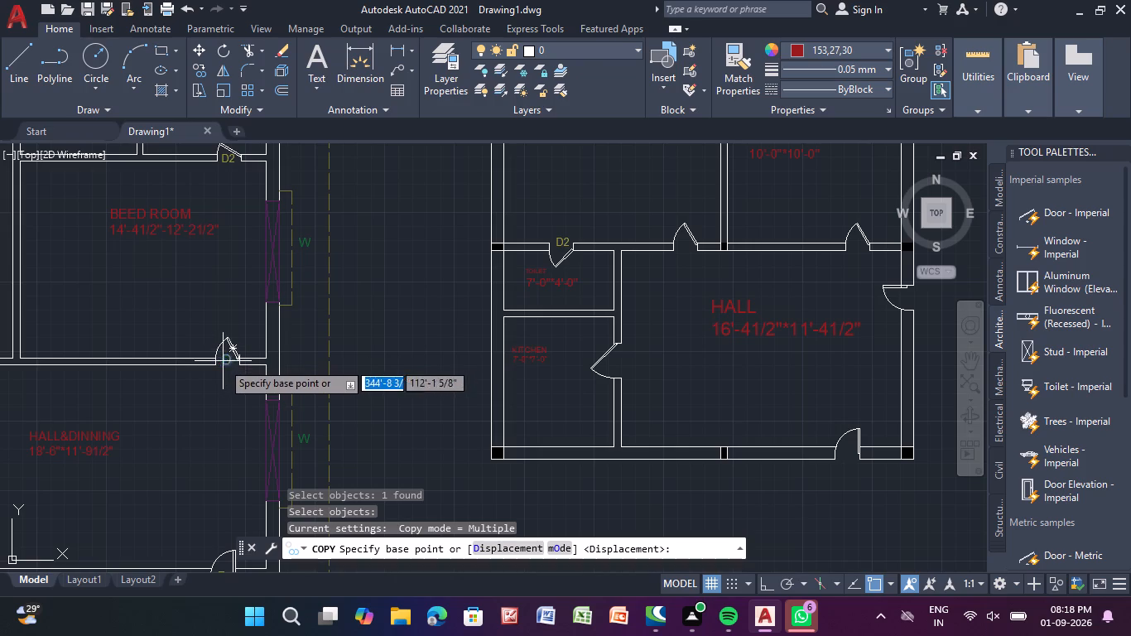
{"action": "left_click", "coordinate": [222, 364]}
{"action": "middle_click_drag", "start_coordinate": [710, 285], "coordinate": [639, 297]}
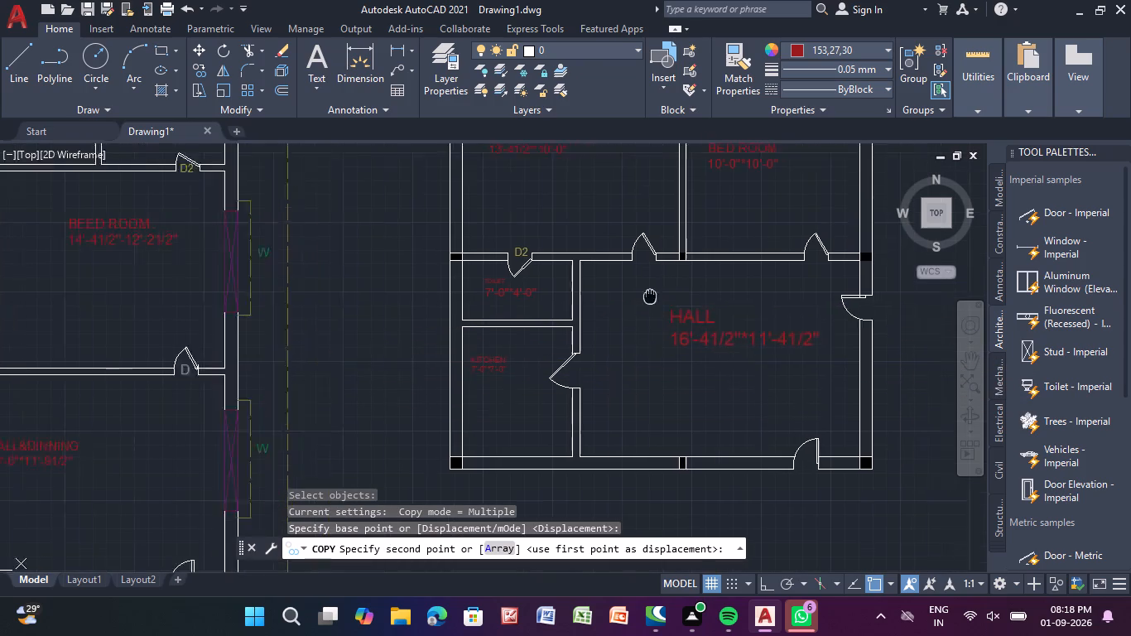
{"action": "middle_click_drag", "start_coordinate": [639, 297], "coordinate": [609, 298]}
{"action": "scroll", "coordinate": [588, 275], "scroll_direction": "up", "scroll_amount": 2}
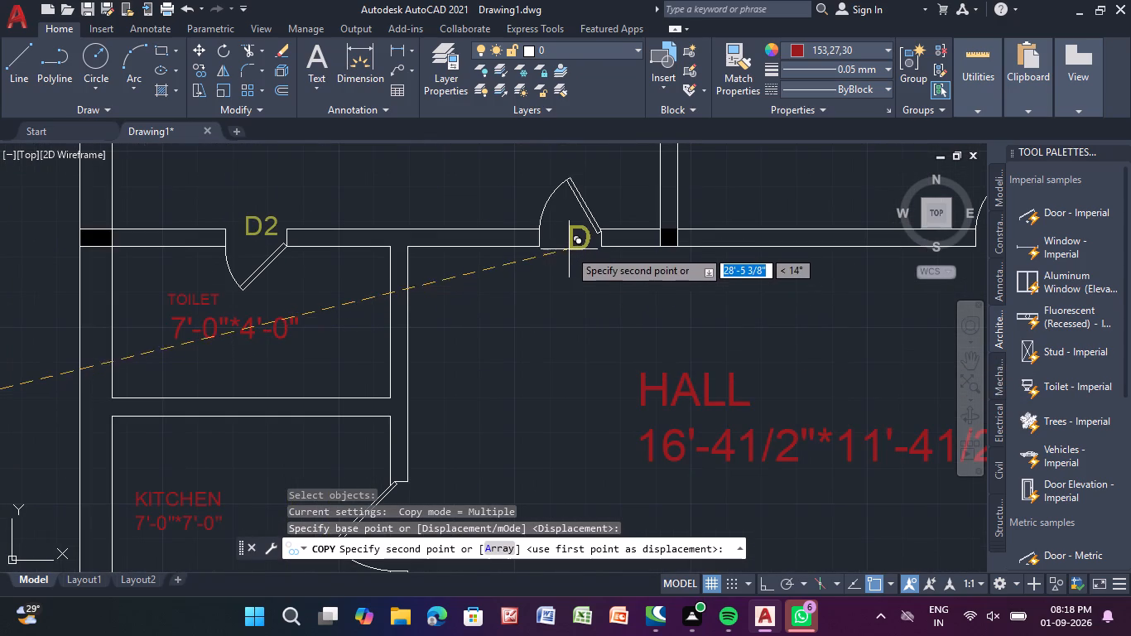
{"action": "left_click", "coordinate": [566, 245]}
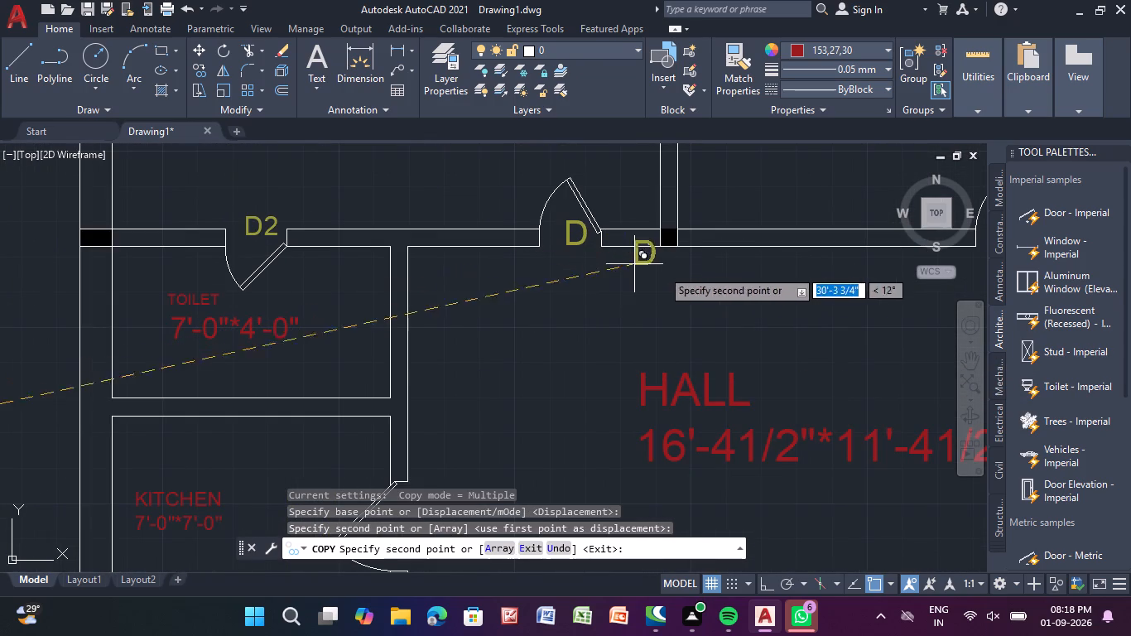
{"action": "middle_click_drag", "start_coordinate": [826, 311], "coordinate": [623, 297]}
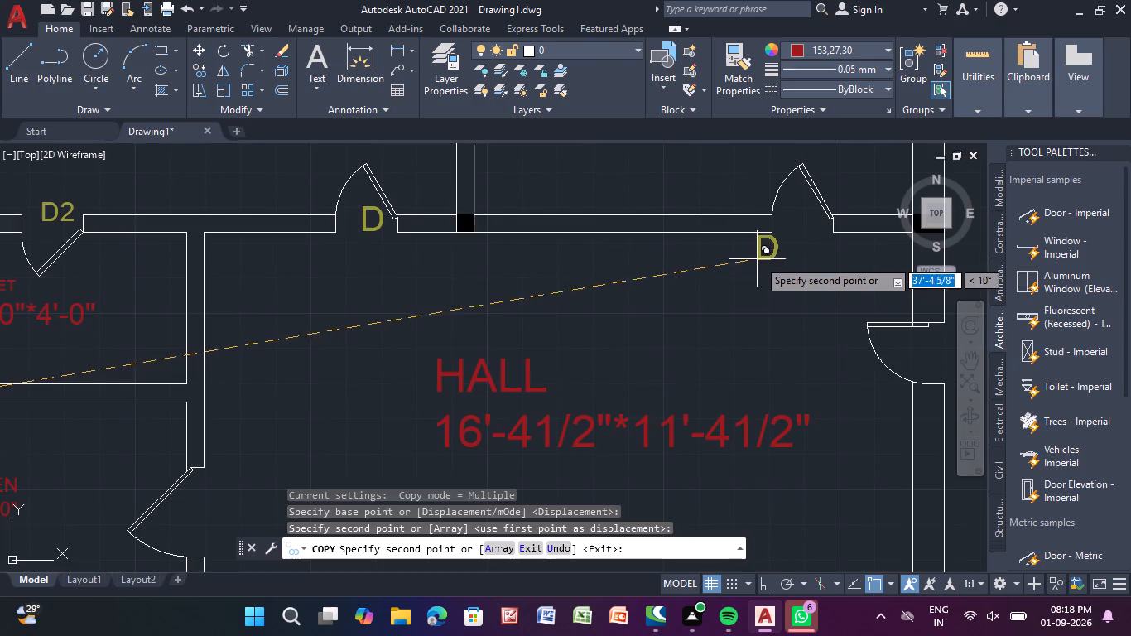
{"action": "left_click", "coordinate": [791, 240]}
Place further copies of the D label at the hall's side-wall door and at the door of the 7'-0"*7'-0" kitchen.
{"action": "middle_click_drag", "start_coordinate": [714, 327], "coordinate": [710, 327]}
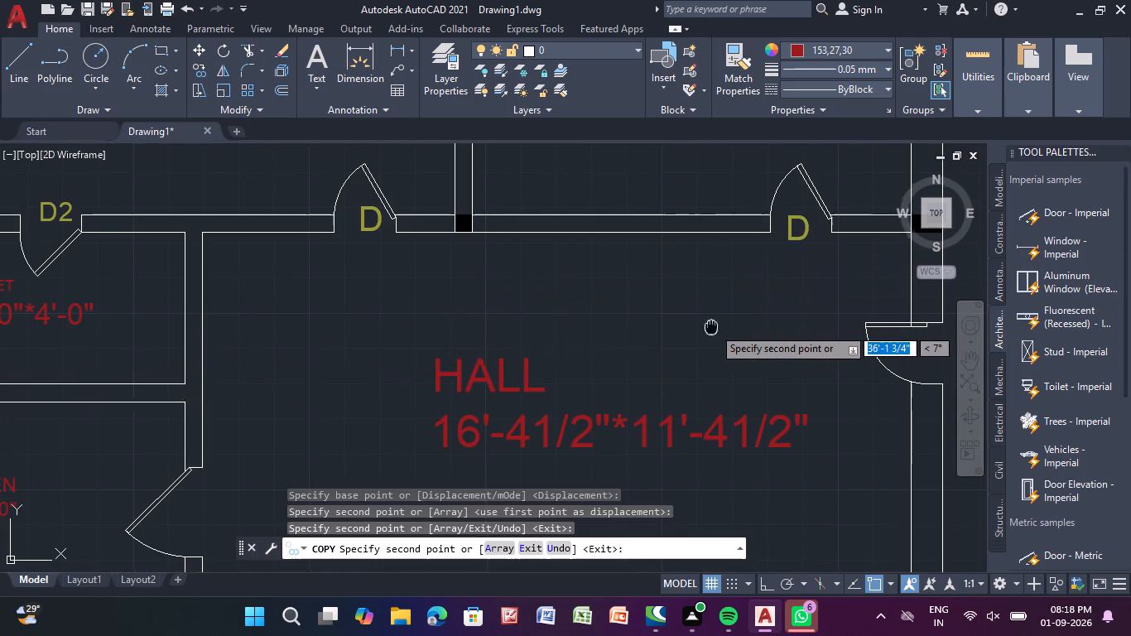
{"action": "middle_click_drag", "start_coordinate": [710, 327], "coordinate": [538, 310]}
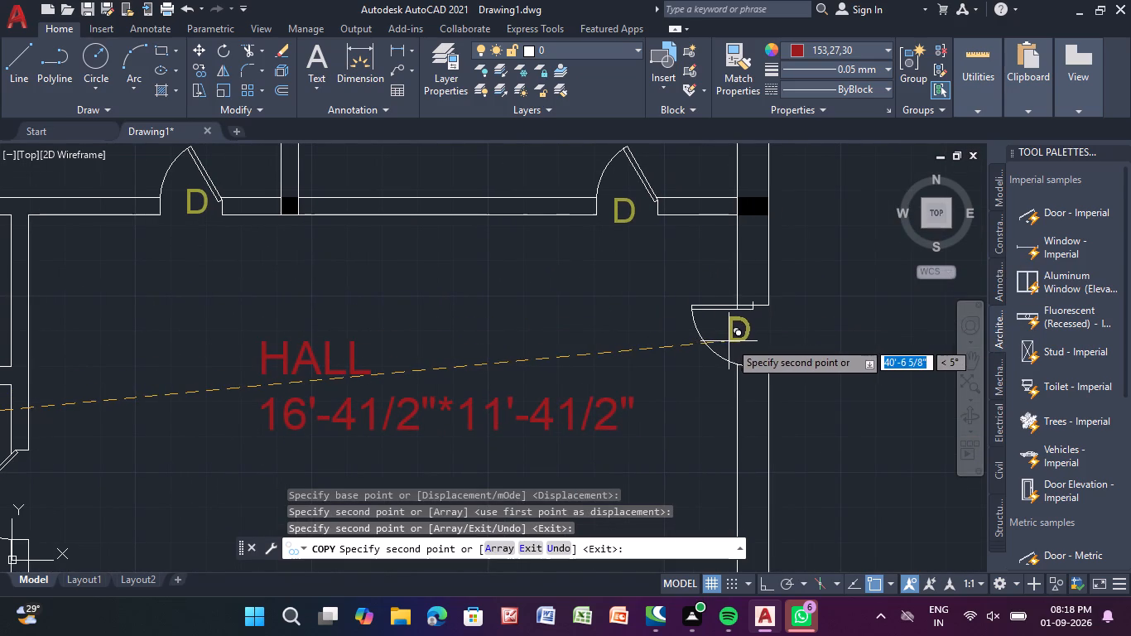
{"action": "left_click", "coordinate": [735, 341]}
{"action": "scroll", "coordinate": [476, 338], "scroll_direction": "down", "scroll_amount": 1}
{"action": "middle_click_drag", "start_coordinate": [256, 351], "coordinate": [592, 268]}
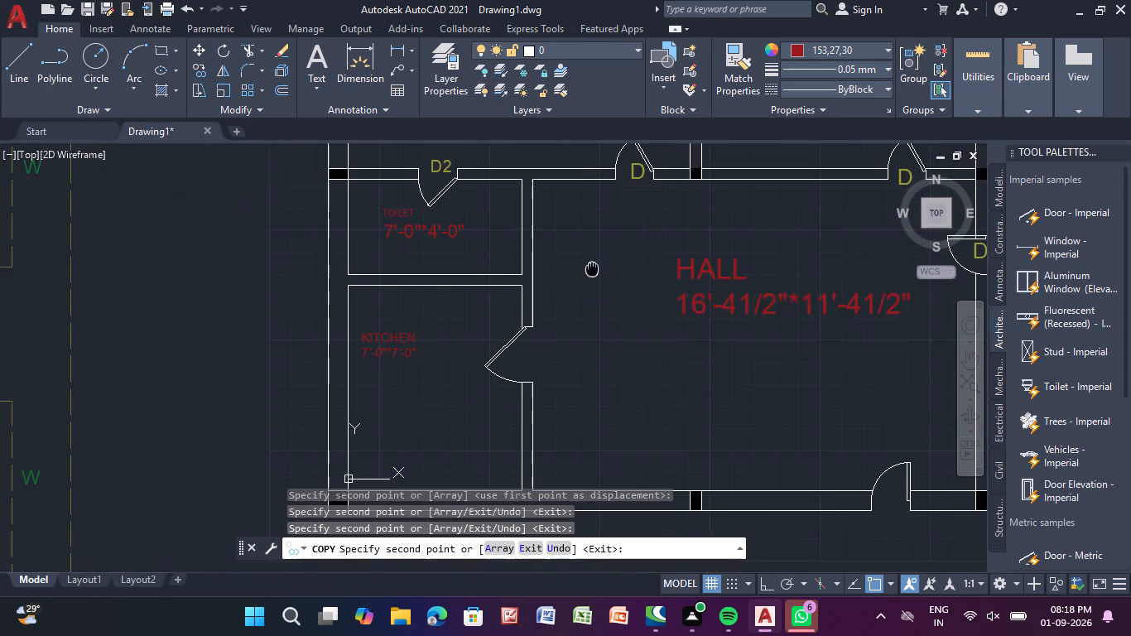
{"action": "middle_click_drag", "start_coordinate": [592, 268], "coordinate": [593, 268]}
{"action": "left_click", "coordinate": [513, 365]}
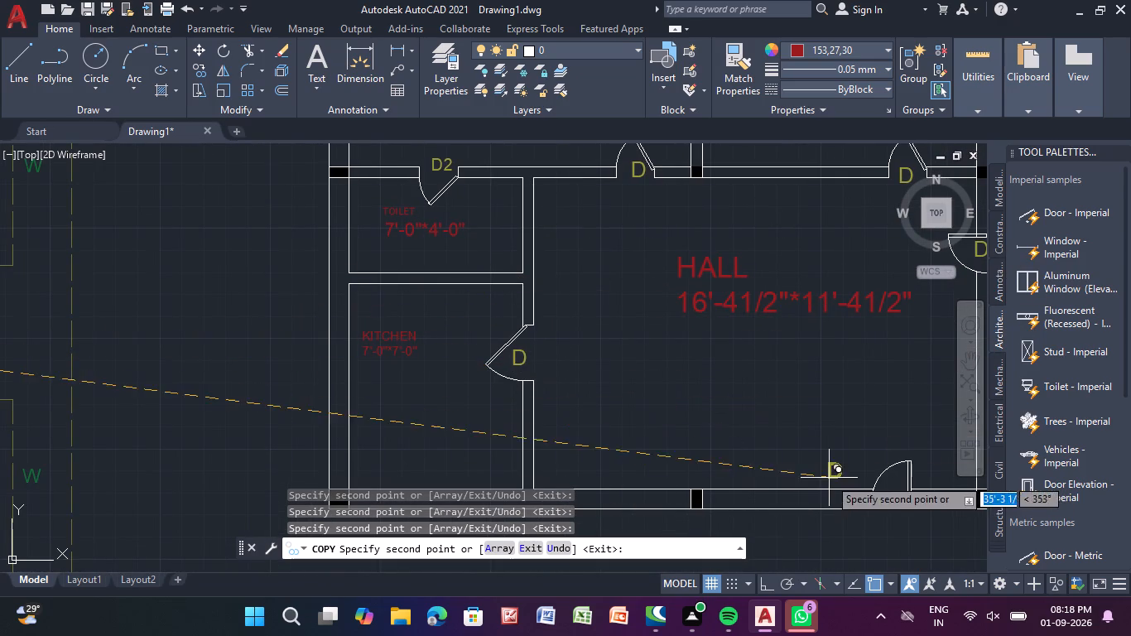
{"action": "middle_click_drag", "start_coordinate": [829, 466], "coordinate": [763, 329]}
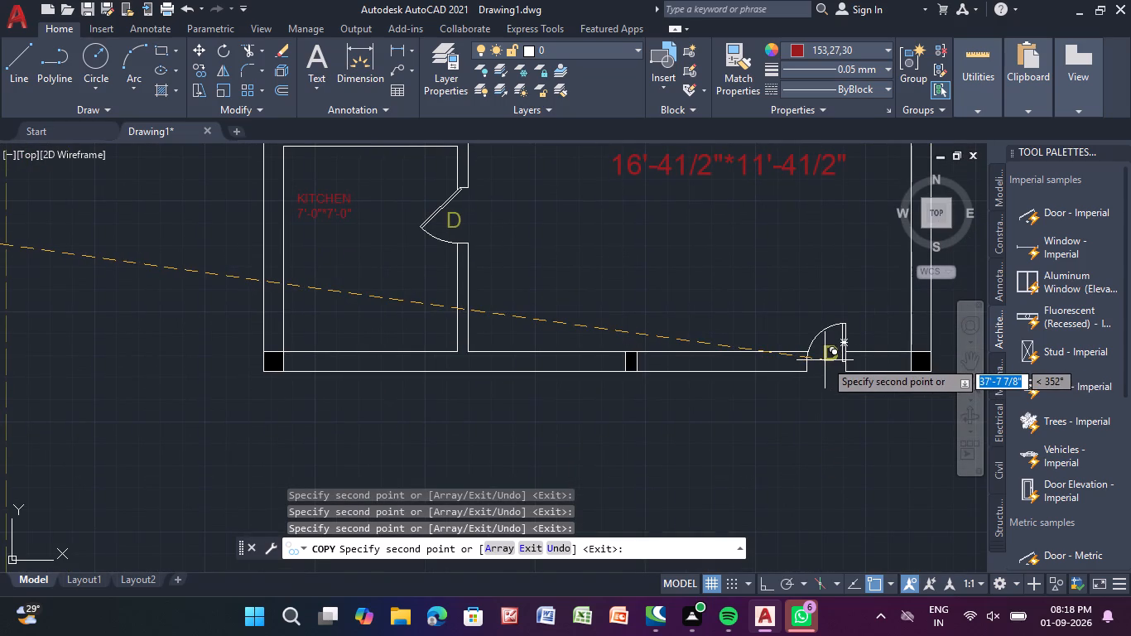
{"action": "key", "text": "Escape"}
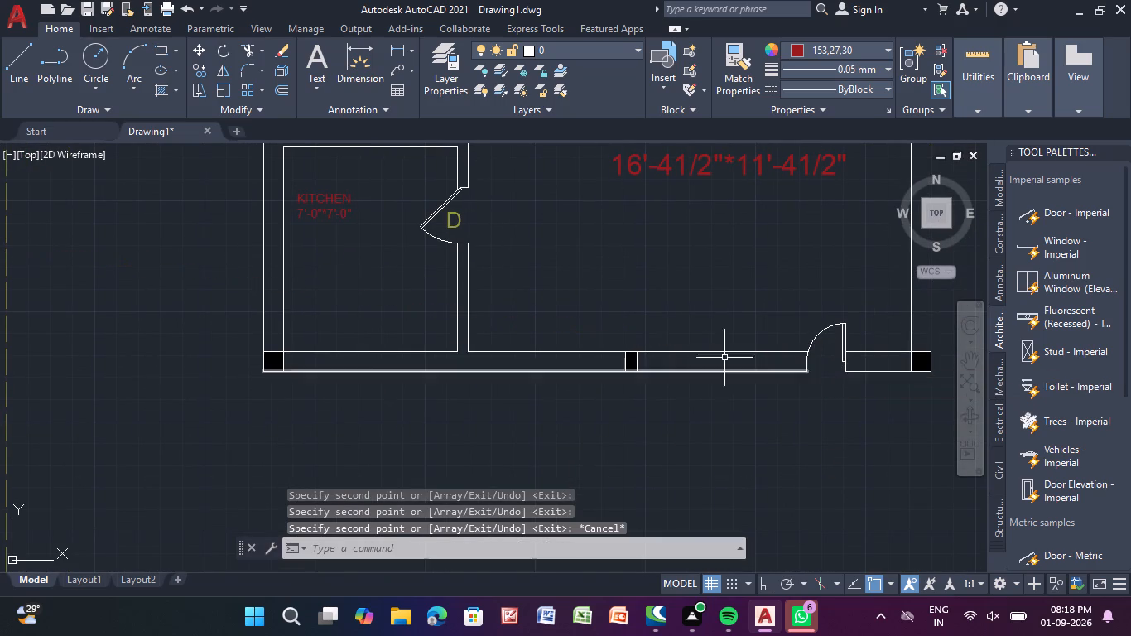
Copy the staircase from the plan with the 11'-41/2"*10'-0" kitchen to below the new plan's 7'-0"*7'-0" kitchen, aligned with the outer wall corner.
{"action": "scroll", "coordinate": [220, 245], "scroll_direction": "down", "scroll_amount": 1}
{"action": "middle_click_drag", "start_coordinate": [216, 253], "coordinate": [713, 309]}
{"action": "middle_click_drag", "start_coordinate": [581, 405], "coordinate": [551, 236]}
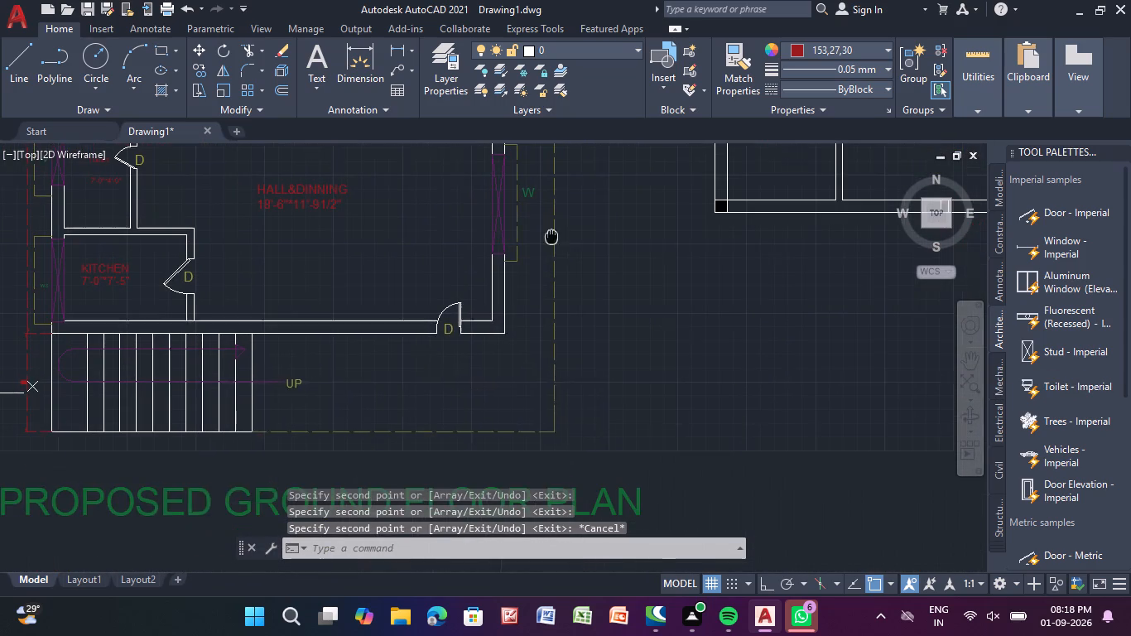
{"action": "middle_click_drag", "start_coordinate": [551, 236], "coordinate": [551, 235]}
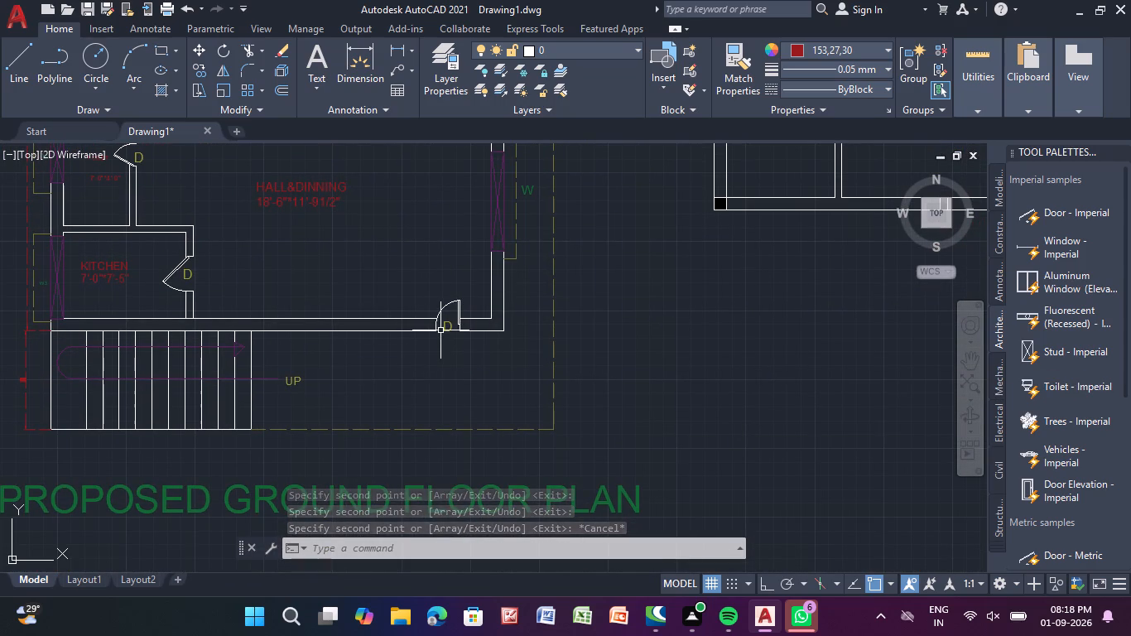
{"action": "middle_click_drag", "start_coordinate": [176, 287], "coordinate": [580, 348]}
{"action": "middle_click_drag", "start_coordinate": [341, 330], "coordinate": [342, 328]}
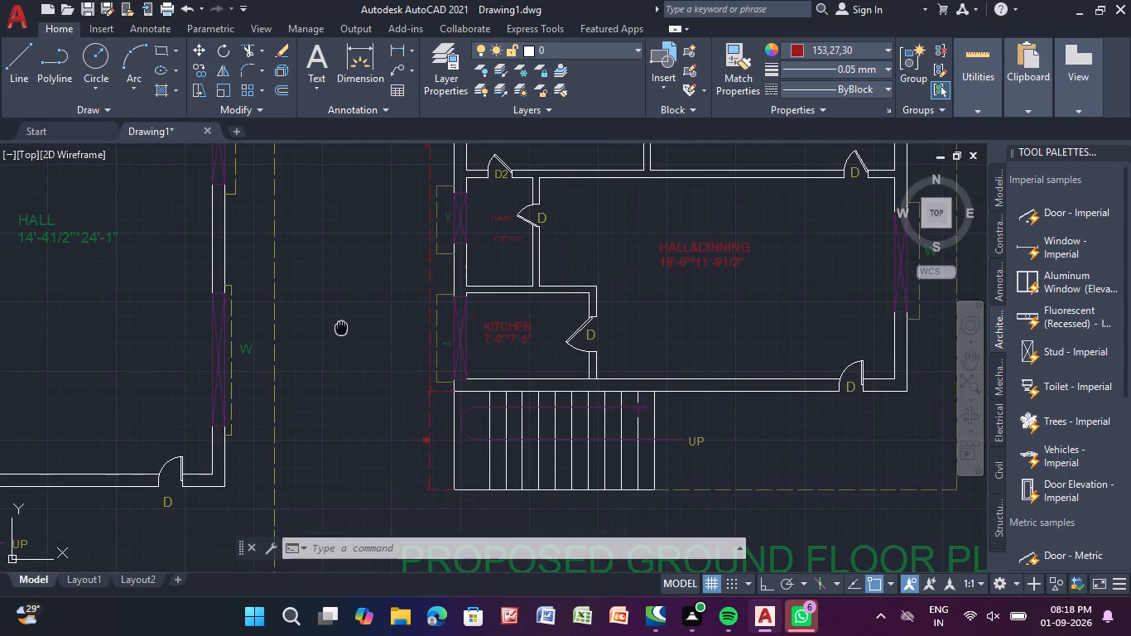
{"action": "middle_click_drag", "start_coordinate": [342, 328], "coordinate": [442, 307]}
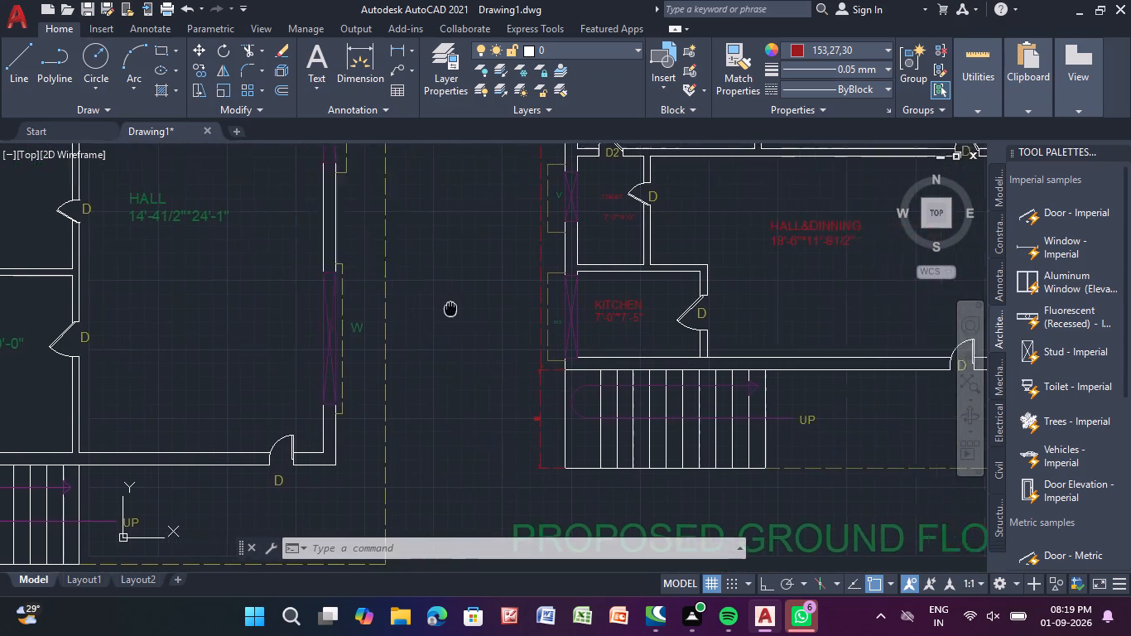
{"action": "middle_click_drag", "start_coordinate": [442, 307], "coordinate": [228, 200]}
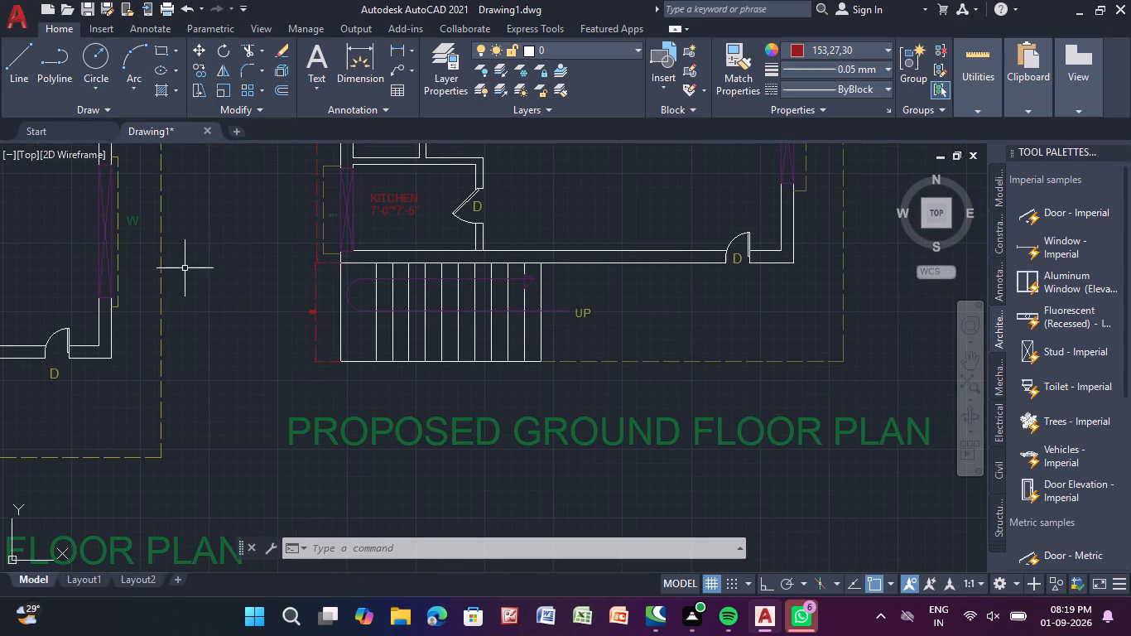
{"action": "scroll", "coordinate": [51, 312], "scroll_direction": "down", "scroll_amount": 1}
{"action": "middle_click_drag", "start_coordinate": [51, 312], "coordinate": [505, 275]}
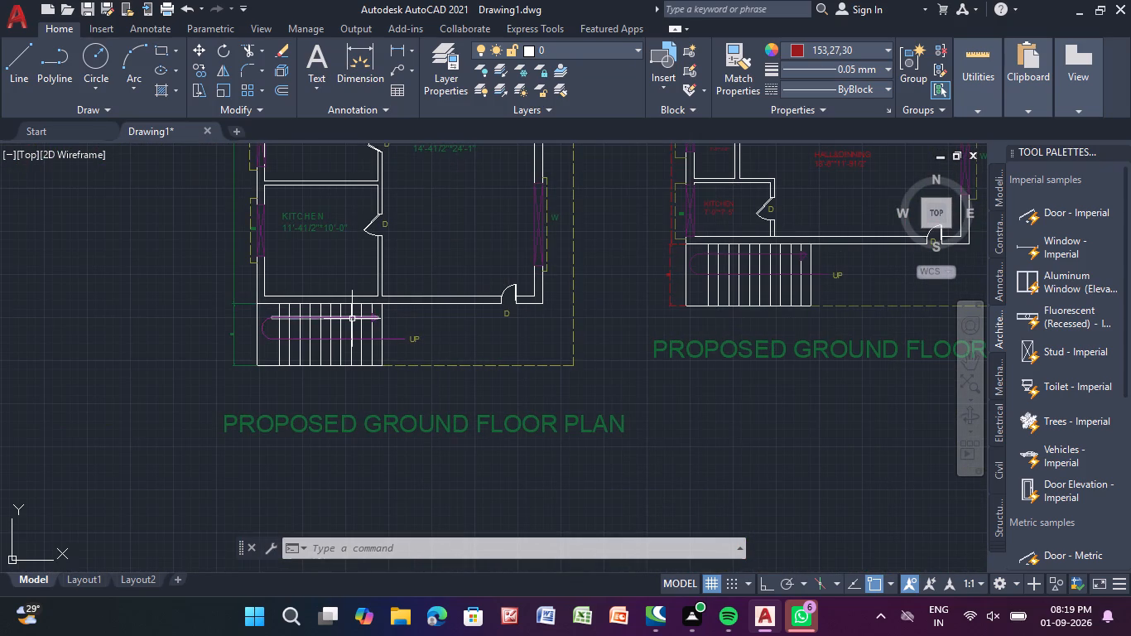
{"action": "left_click", "coordinate": [358, 302]}
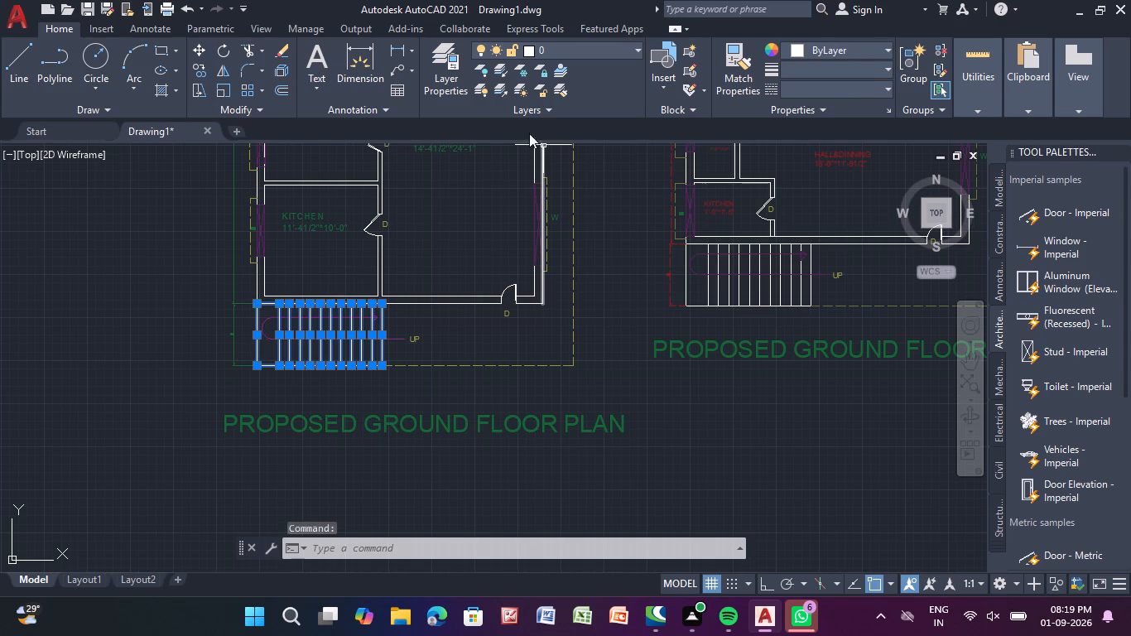
{"action": "left_click", "coordinate": [206, 71]}
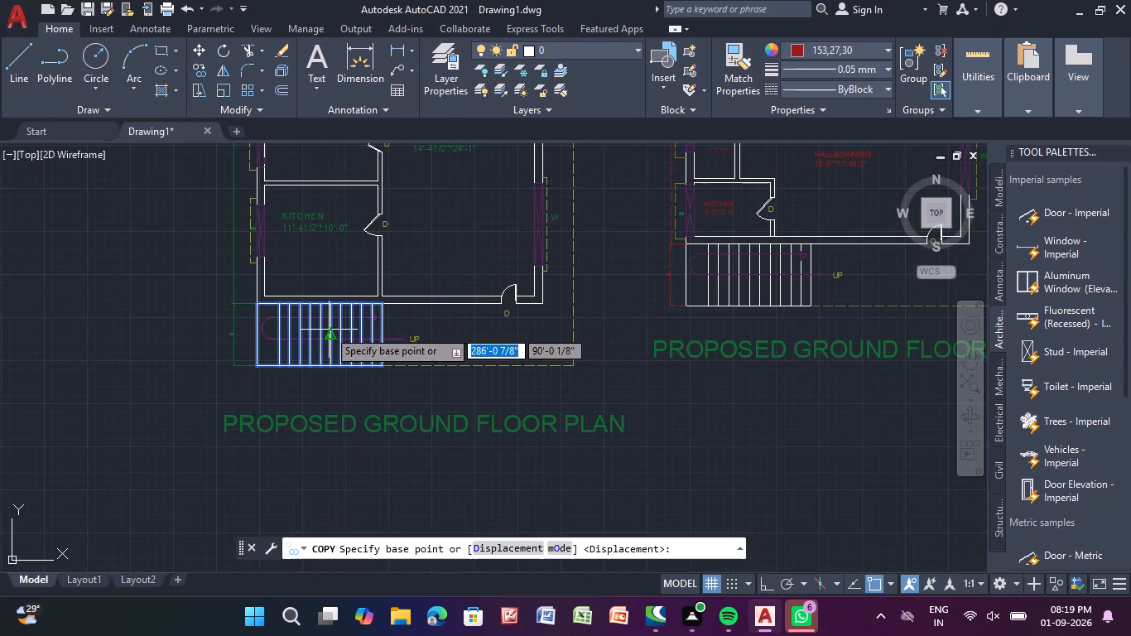
{"action": "left_click_drag", "start_coordinate": [327, 331], "coordinate": [344, 330]}
{"action": "scroll", "coordinate": [938, 390], "scroll_direction": "down", "scroll_amount": 1}
{"action": "middle_click_drag", "start_coordinate": [938, 390], "coordinate": [294, 233]}
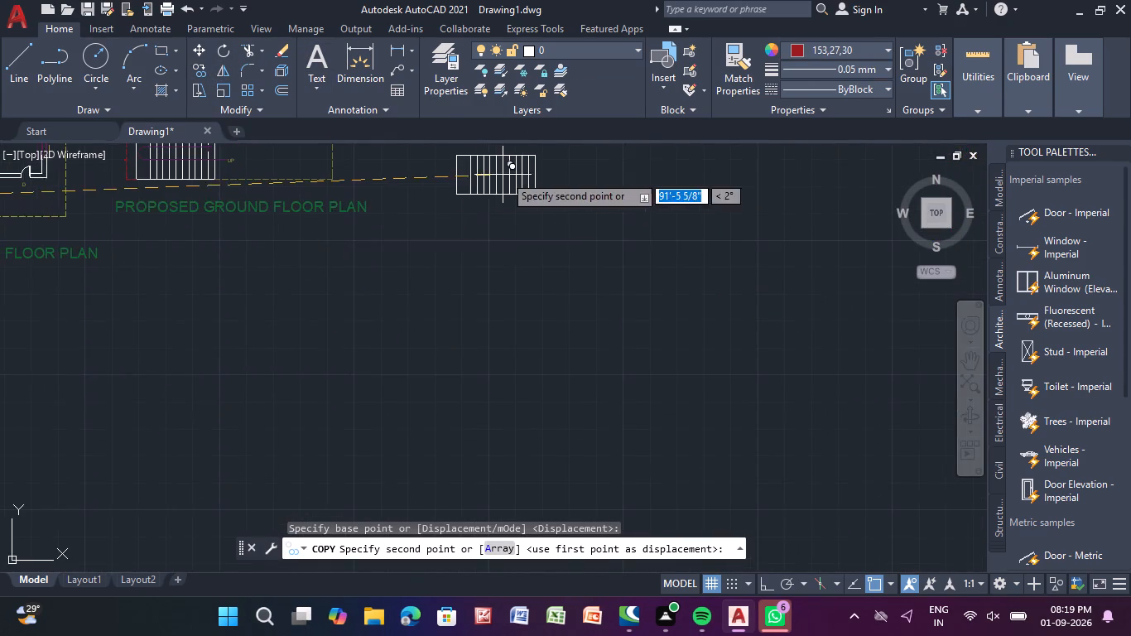
{"action": "middle_click_drag", "start_coordinate": [503, 184], "coordinate": [417, 414]}
{"action": "scroll", "coordinate": [362, 359], "scroll_direction": "up", "scroll_amount": 2}
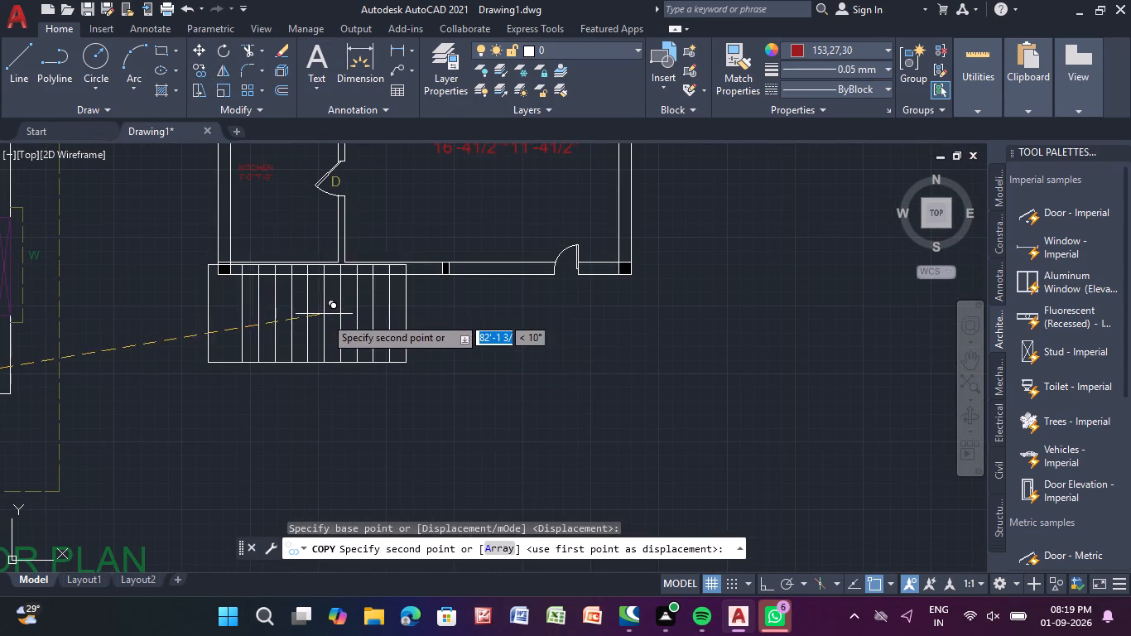
{"action": "scroll", "coordinate": [335, 311], "scroll_direction": "up", "scroll_amount": 2}
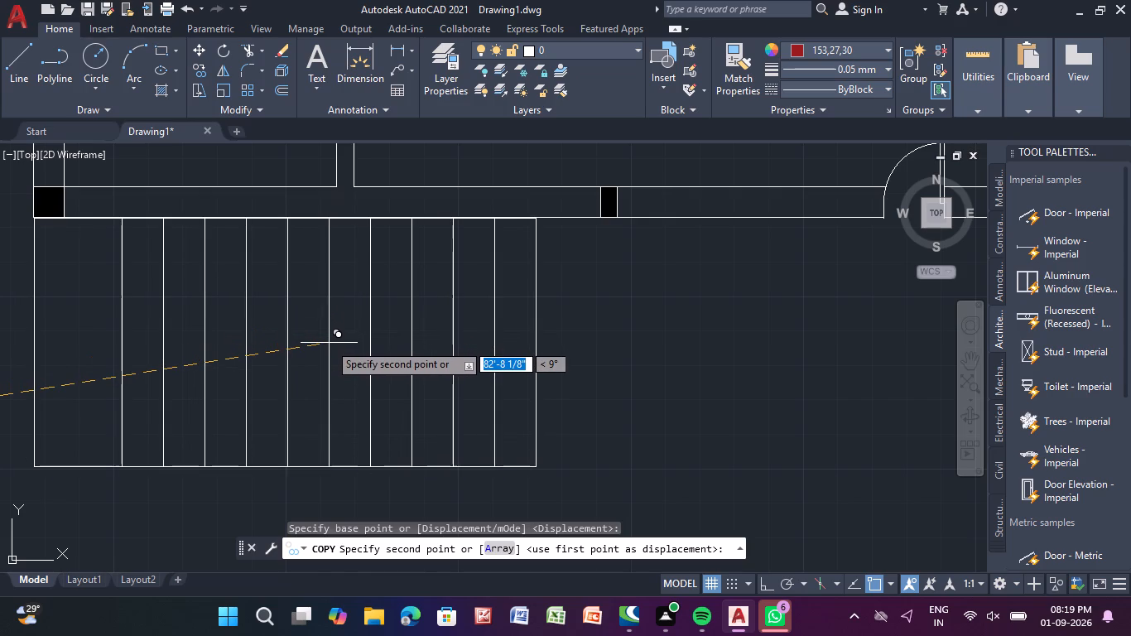
{"action": "middle_click_drag", "start_coordinate": [329, 343], "coordinate": [434, 363]}
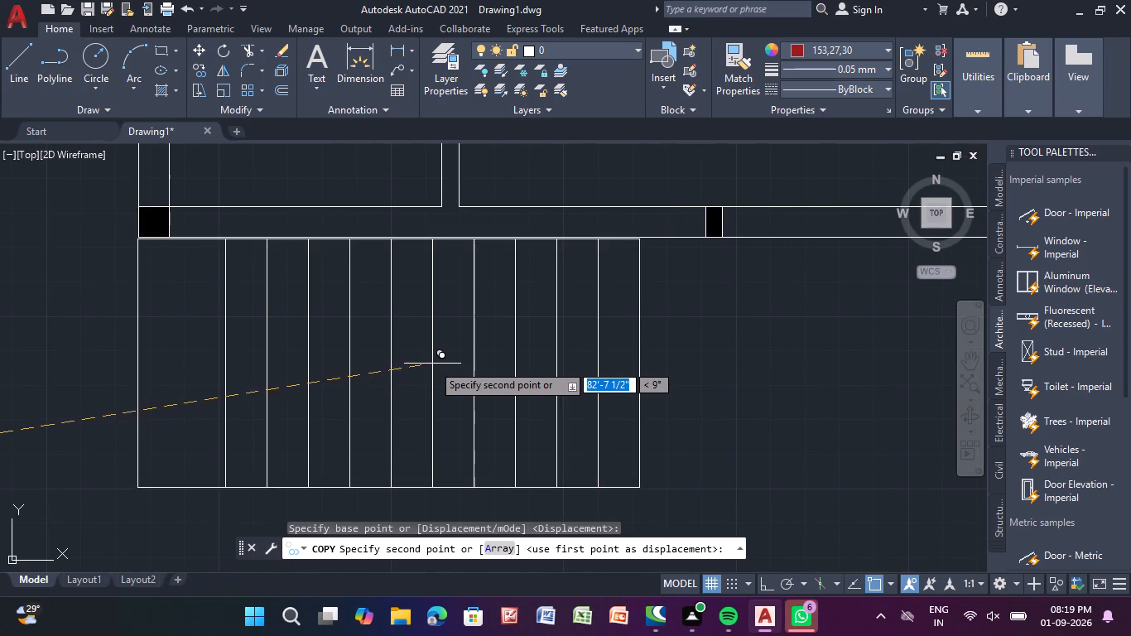
{"action": "scroll", "coordinate": [432, 364], "scroll_direction": "up", "scroll_amount": 2}
{"action": "middle_click_drag", "start_coordinate": [432, 363], "coordinate": [614, 418]}
{"action": "scroll", "coordinate": [594, 404], "scroll_direction": "down", "scroll_amount": 1}
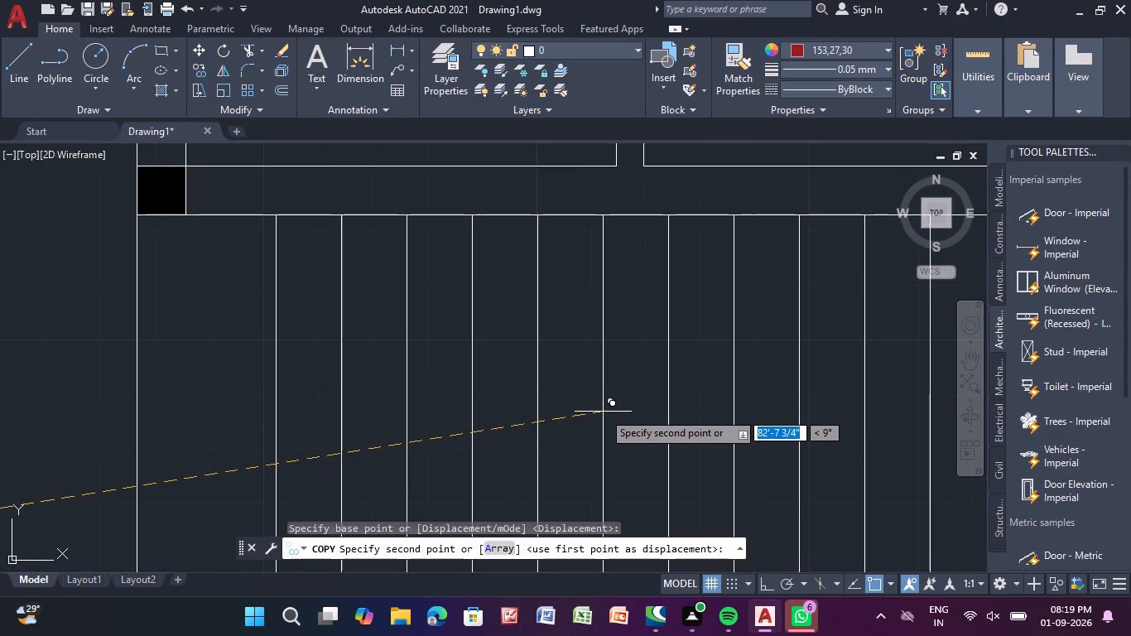
{"action": "left_click", "coordinate": [603, 412]}
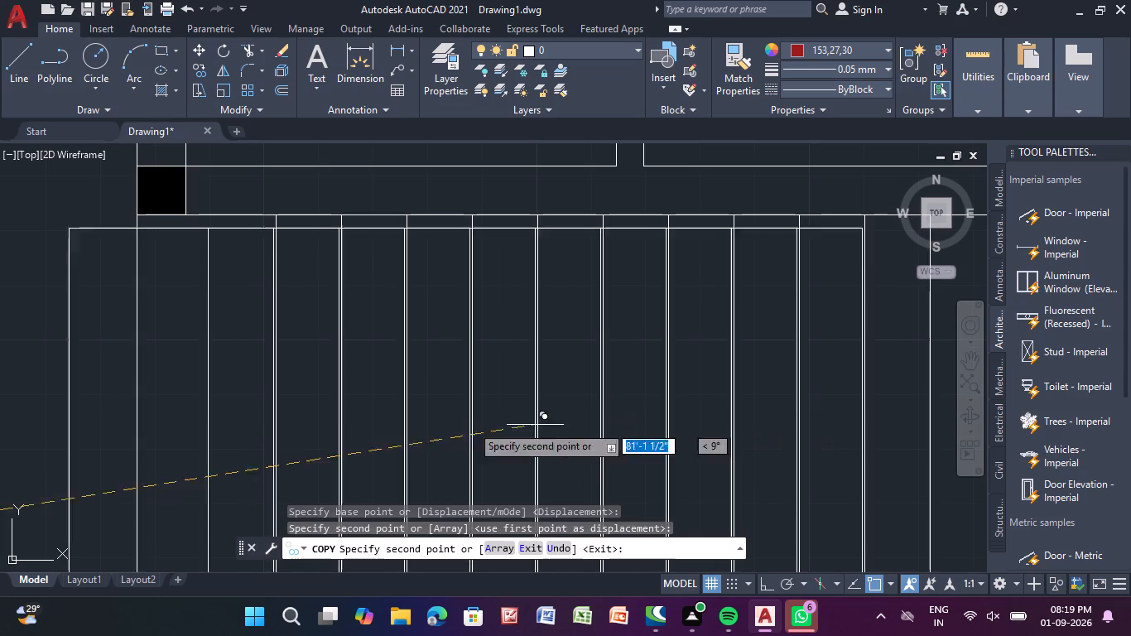
{"action": "key", "text": "Escape"}
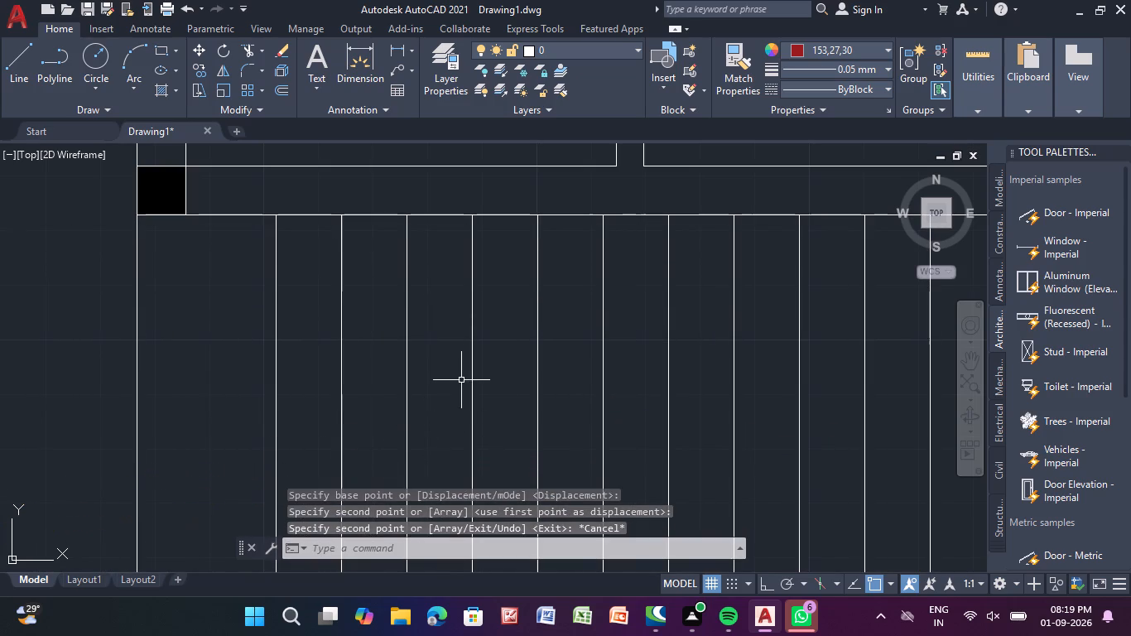
With colour 41,49,137 and Ortho on, draw a horizontal direction line across the upper part of the copied staircase, ending inside the last tread.
{"action": "scroll", "coordinate": [466, 377], "scroll_direction": "down", "scroll_amount": 4}
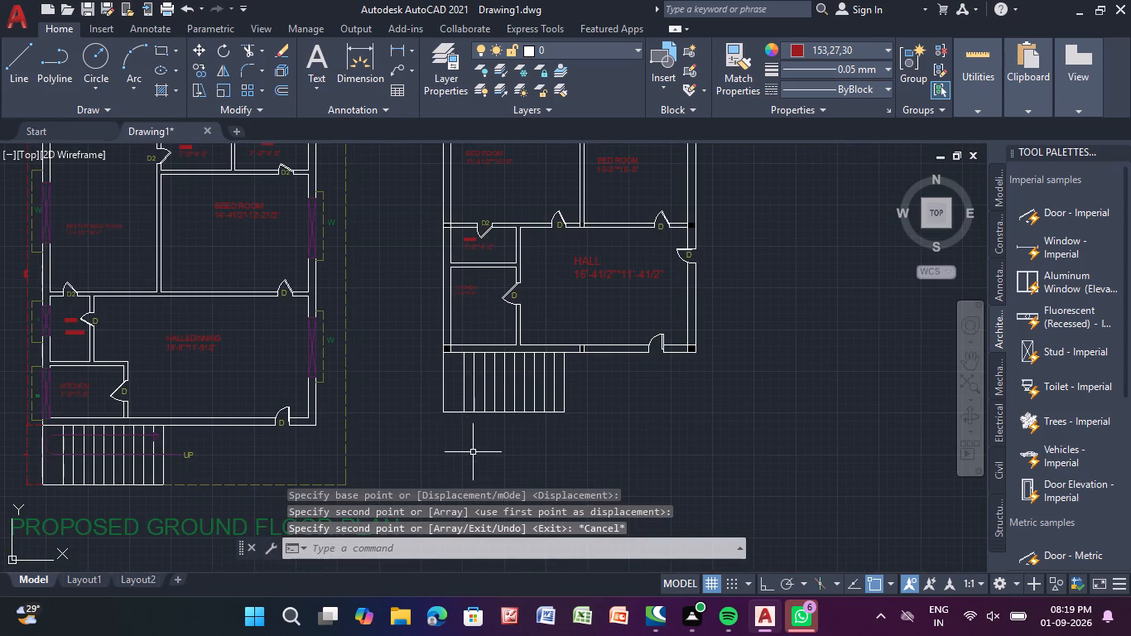
{"action": "scroll", "coordinate": [513, 388], "scroll_direction": "up", "scroll_amount": 1}
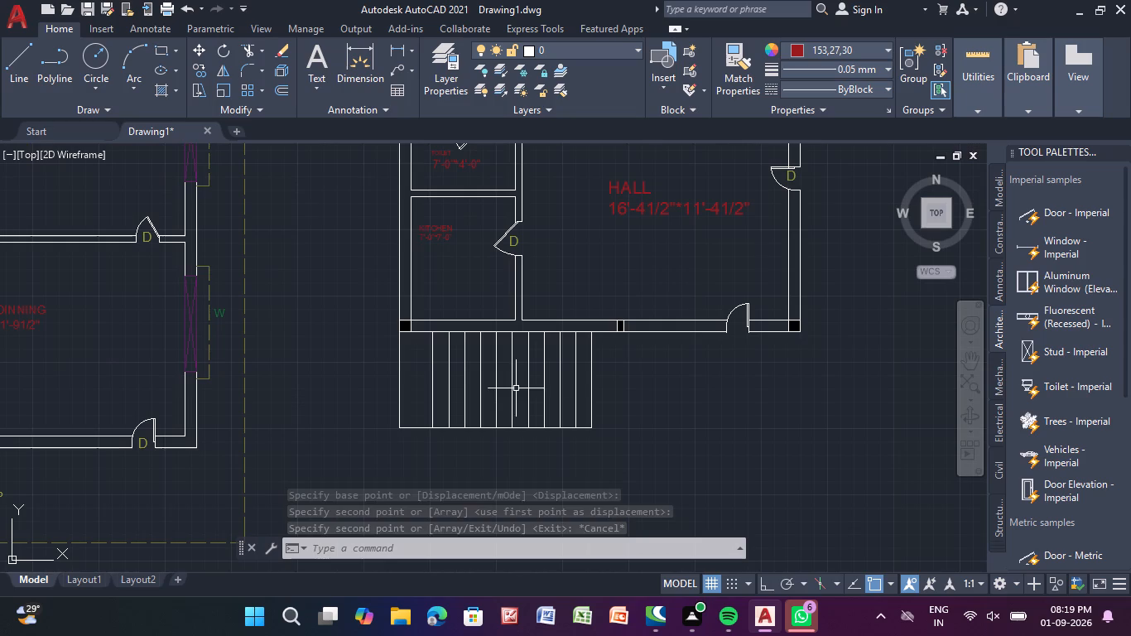
{"action": "left_click", "coordinate": [869, 48]}
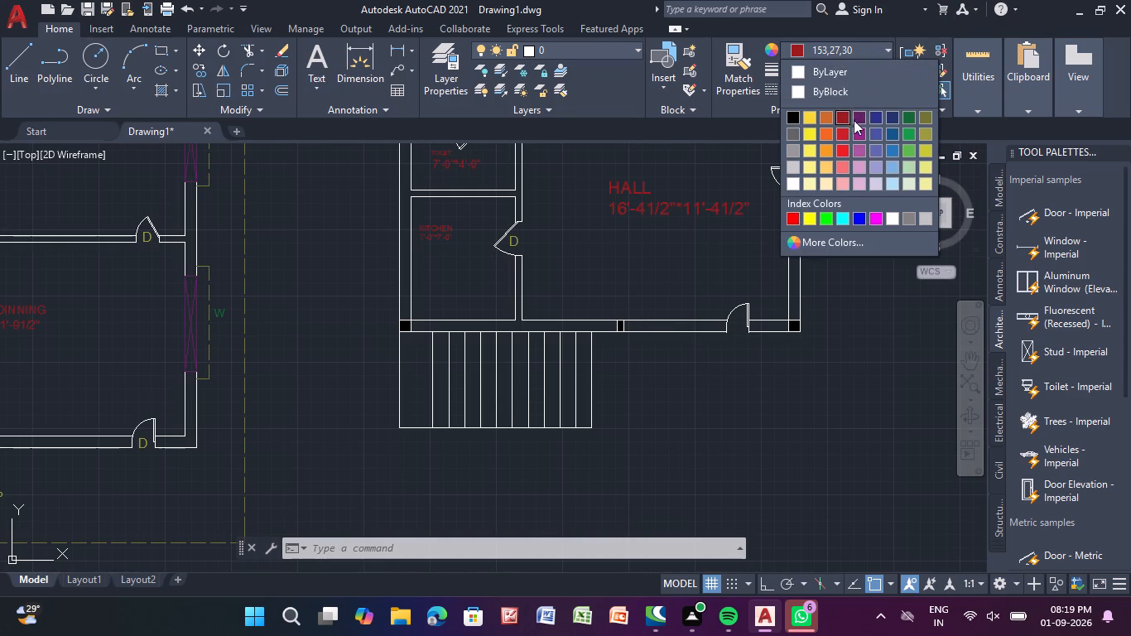
{"action": "left_click", "coordinate": [875, 121]}
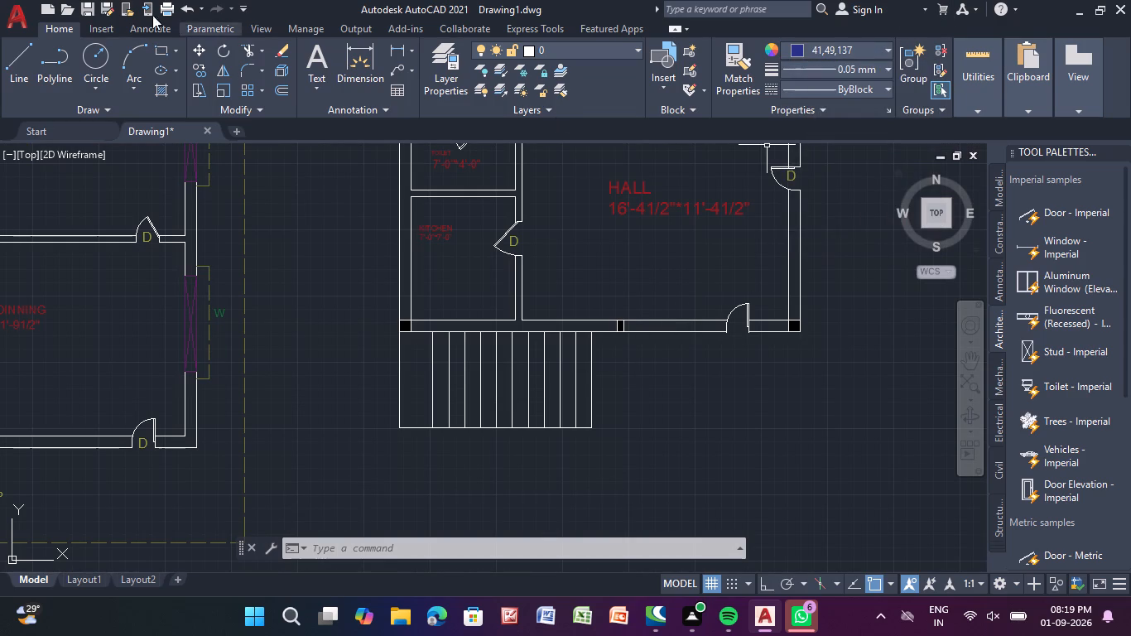
{"action": "left_click", "coordinate": [16, 42]}
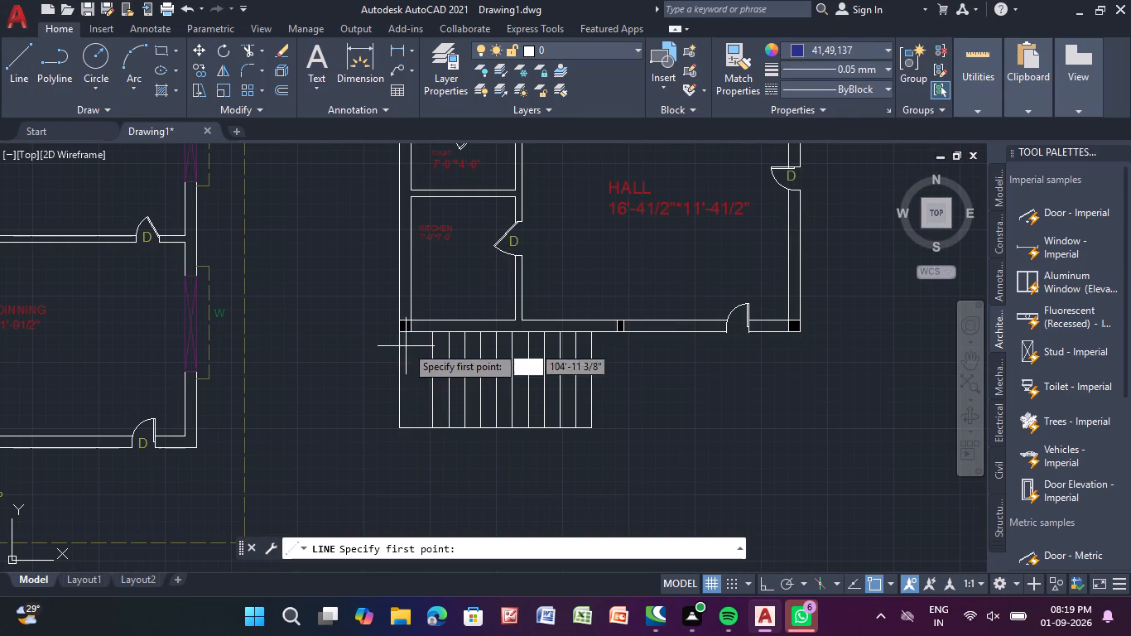
{"action": "left_click", "coordinate": [416, 356]}
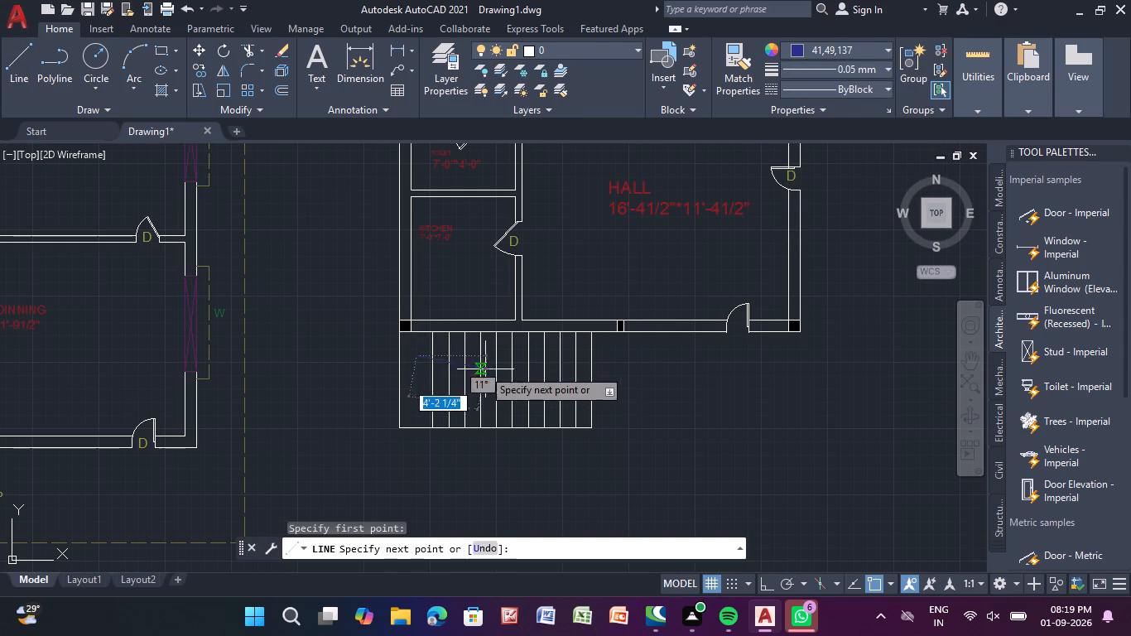
{"action": "scroll", "coordinate": [586, 353], "scroll_direction": "up", "scroll_amount": 2}
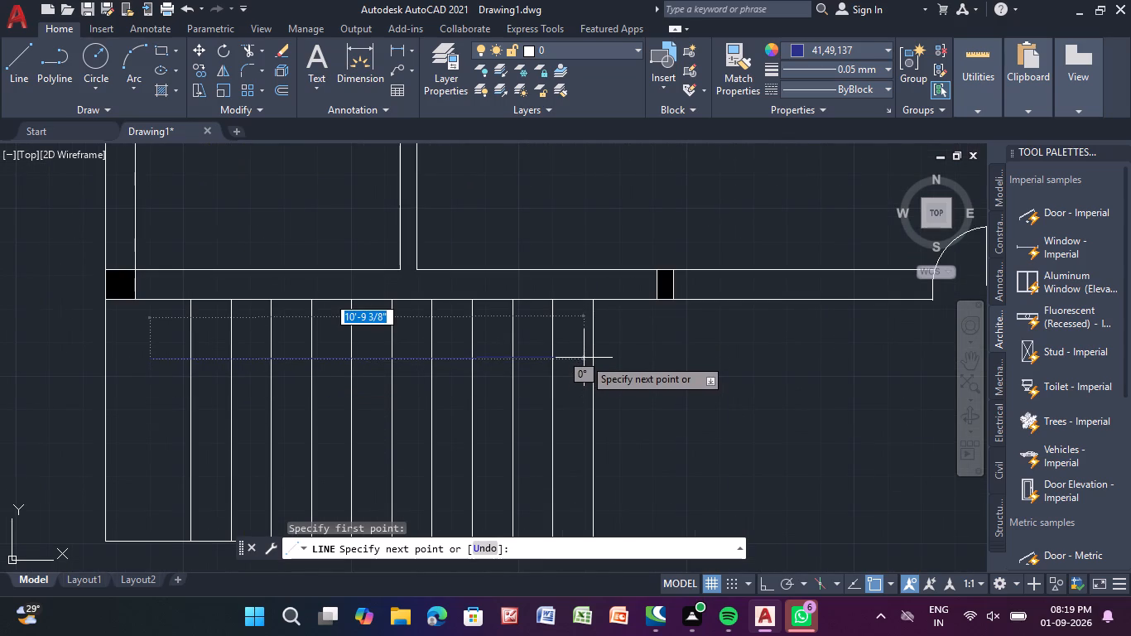
{"action": "scroll", "coordinate": [600, 499], "scroll_direction": "up", "scroll_amount": 1}
{"action": "left_click", "coordinate": [763, 585]}
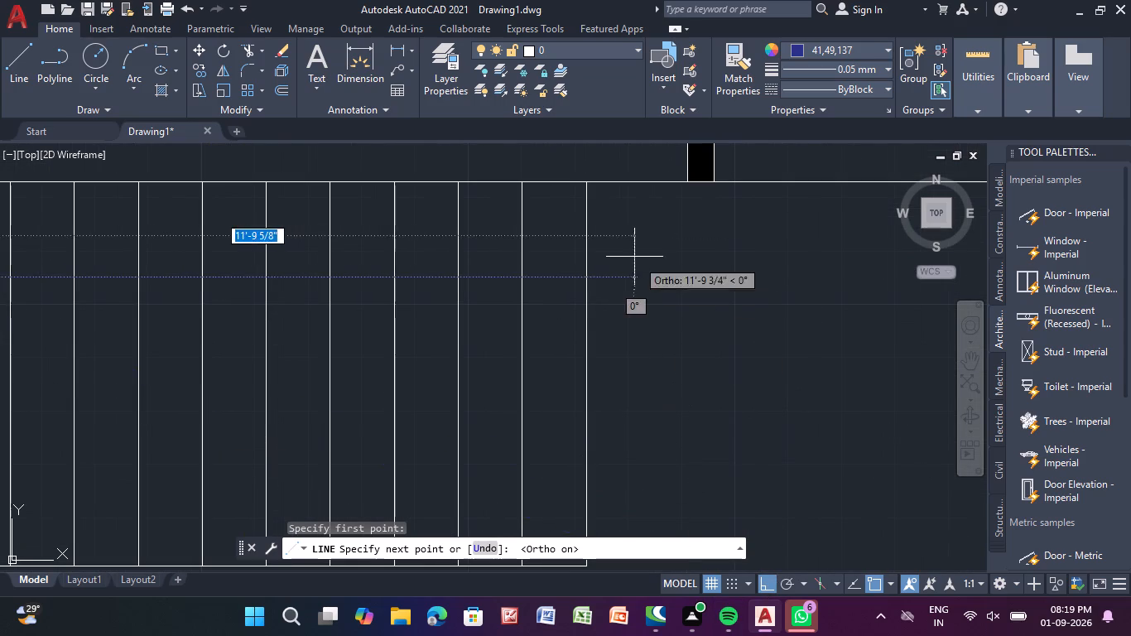
{"action": "left_click", "coordinate": [551, 280]}
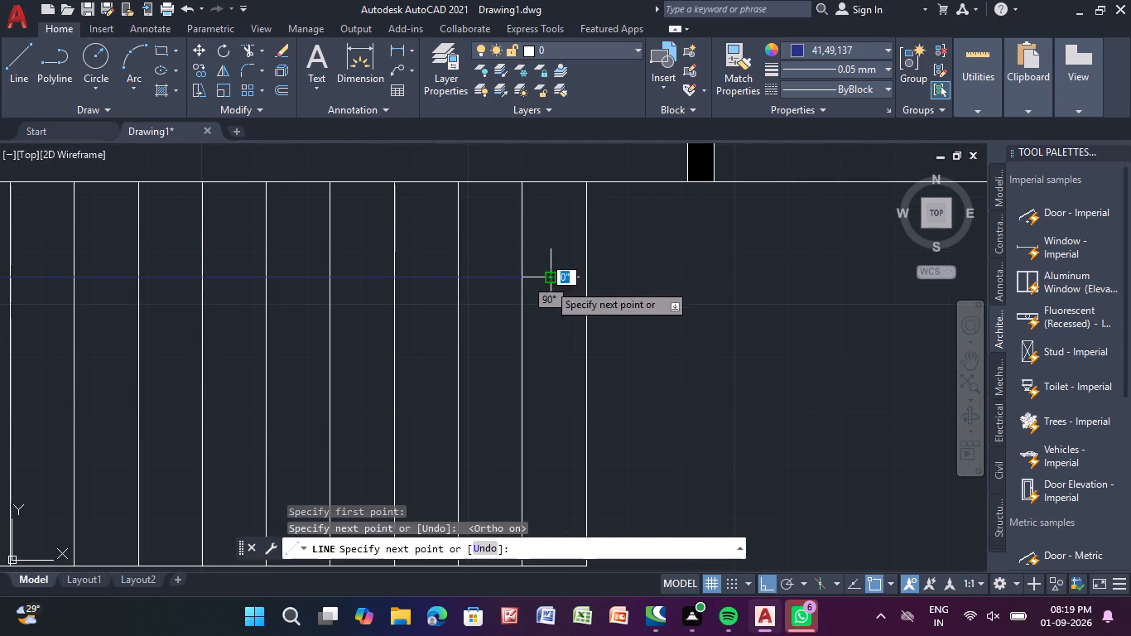
Draw a closed triangular arrowhead about 10 1/2" tall at the direction line's end, with its base on the last tread line.
{"action": "left_click", "coordinate": [522, 316]}
{"action": "left_click", "coordinate": [553, 273]}
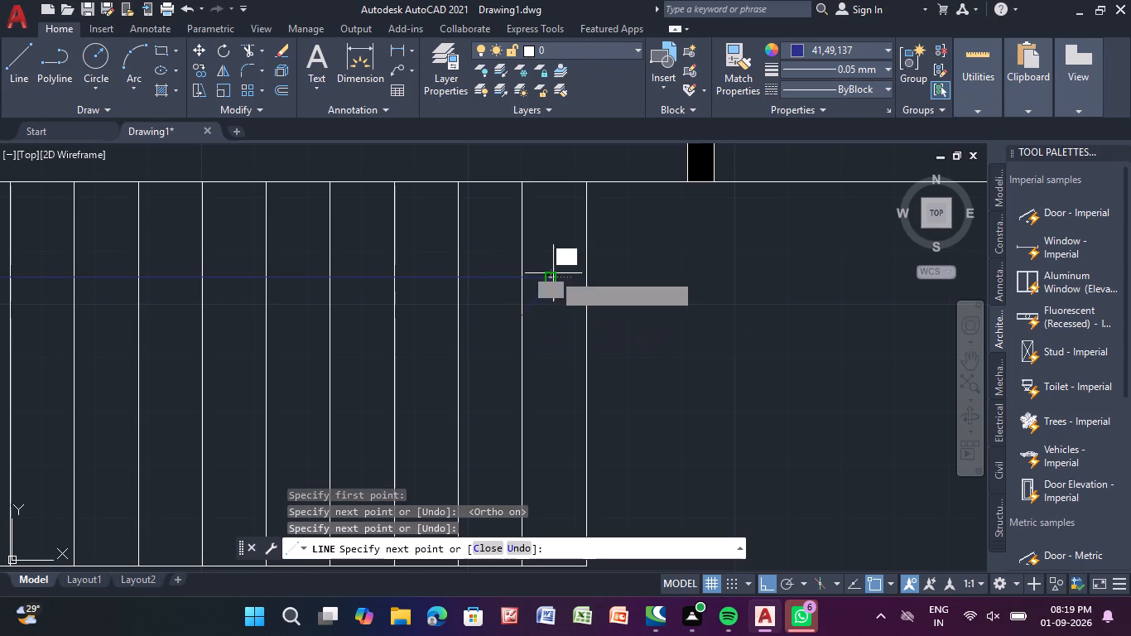
{"action": "left_click", "coordinate": [521, 259]}
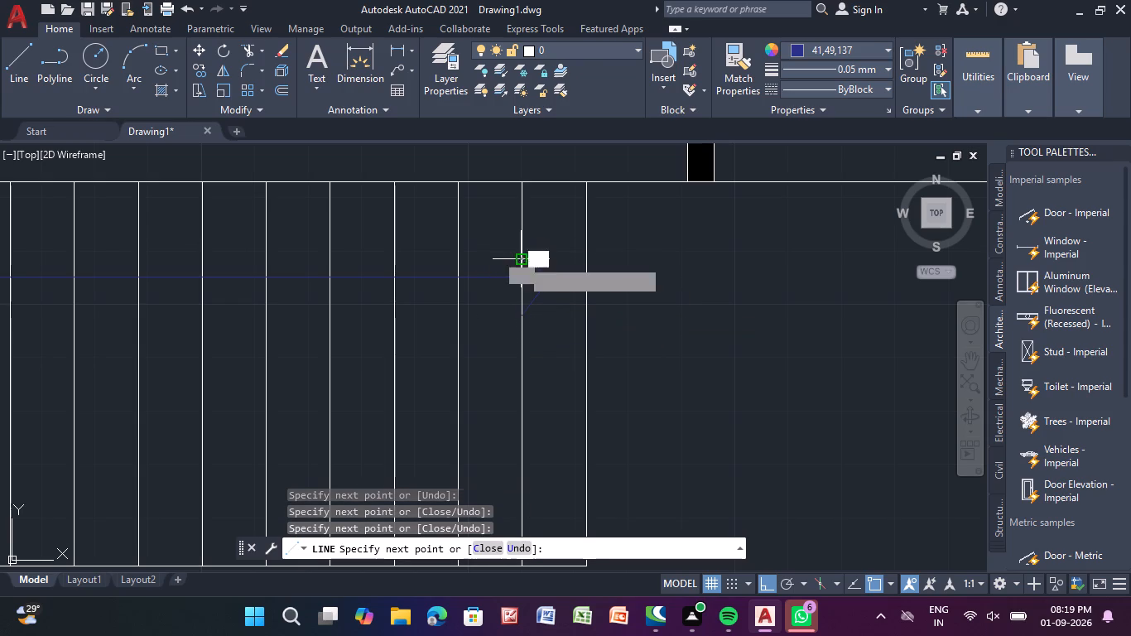
{"action": "left_click", "coordinate": [519, 319]}
{"action": "key", "text": "Escape"}
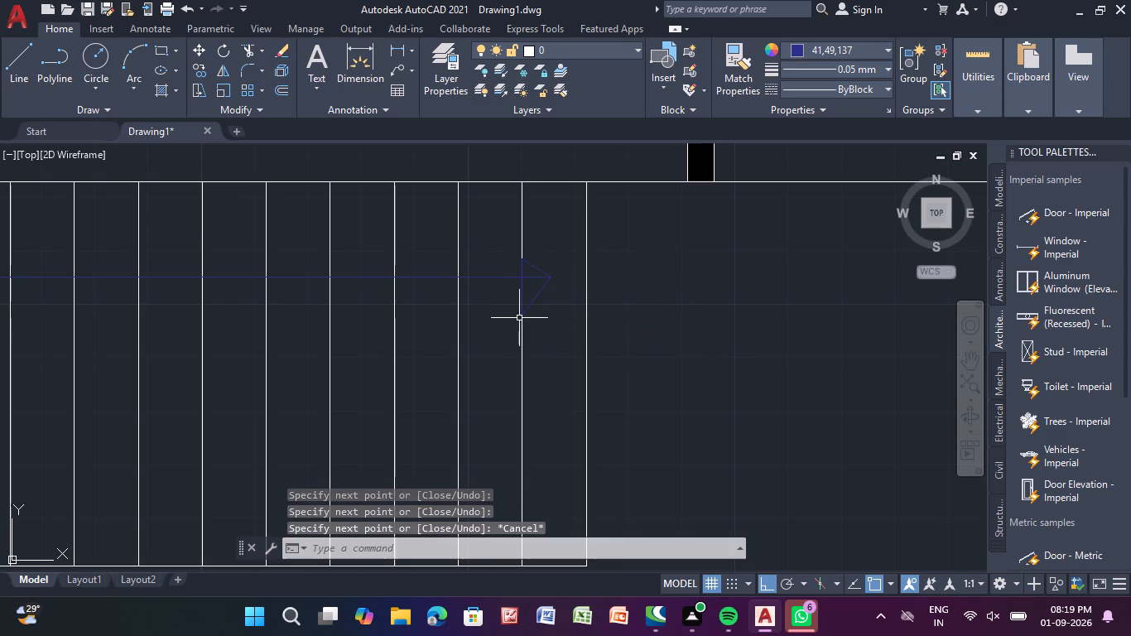
Draw a second horizontal line below the arrow, starting level with its tail and extending past the staircase's end edge.
{"action": "left_click", "coordinate": [20, 65]}
{"action": "scroll", "coordinate": [313, 634], "scroll_direction": "down", "scroll_amount": 1}
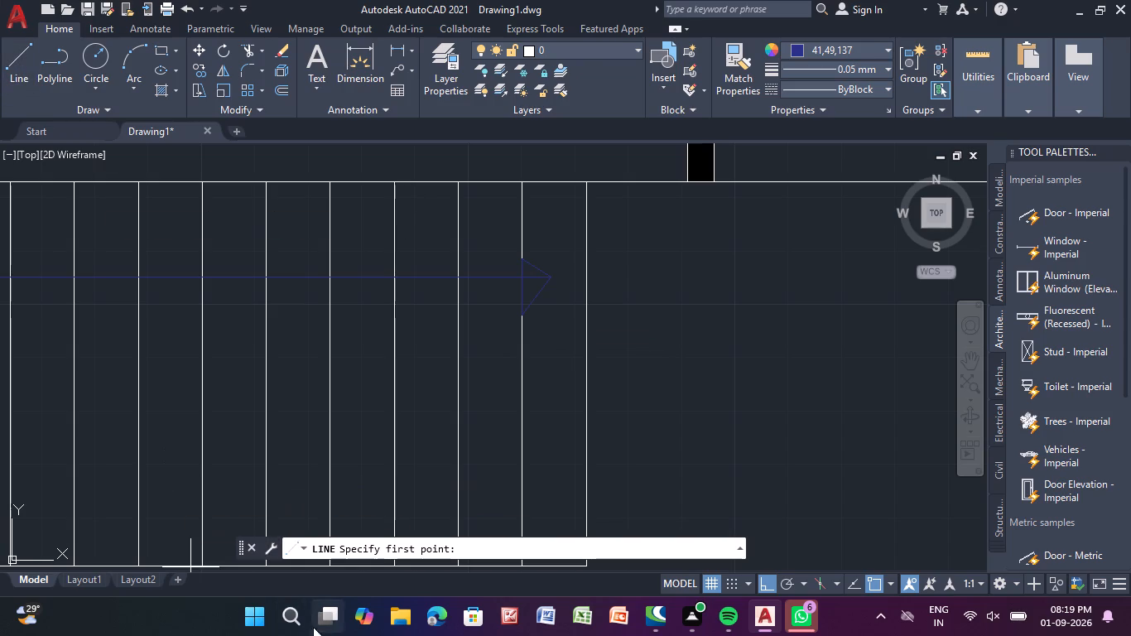
{"action": "scroll", "coordinate": [283, 385], "scroll_direction": "down", "scroll_amount": 1}
{"action": "middle_click_drag", "start_coordinate": [282, 384], "coordinate": [483, 390]}
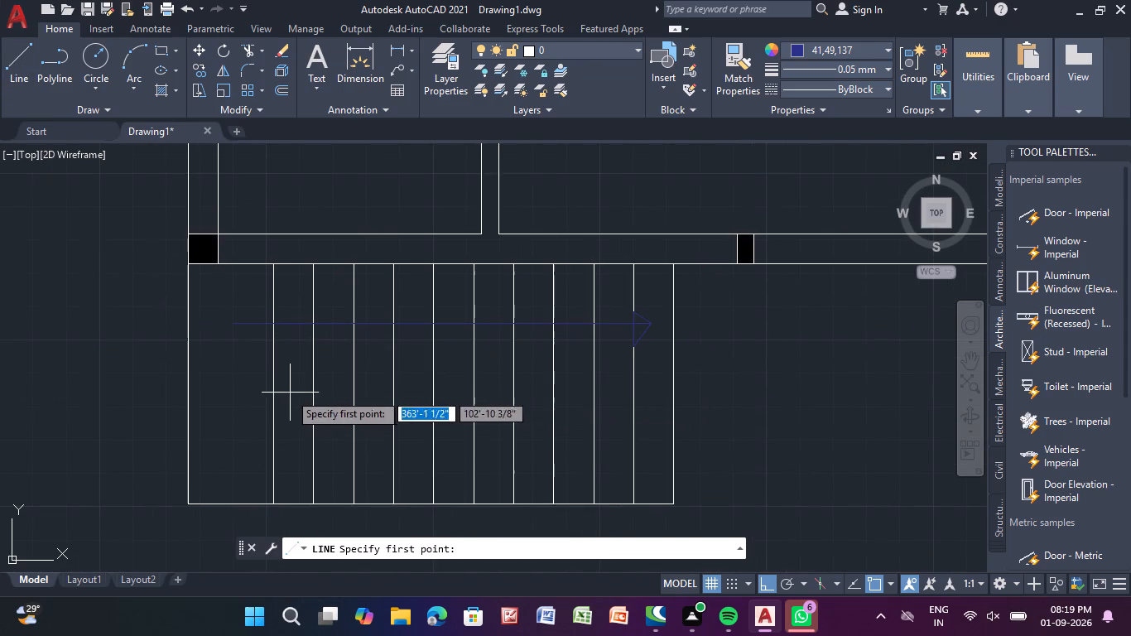
{"action": "left_click", "coordinate": [231, 393]}
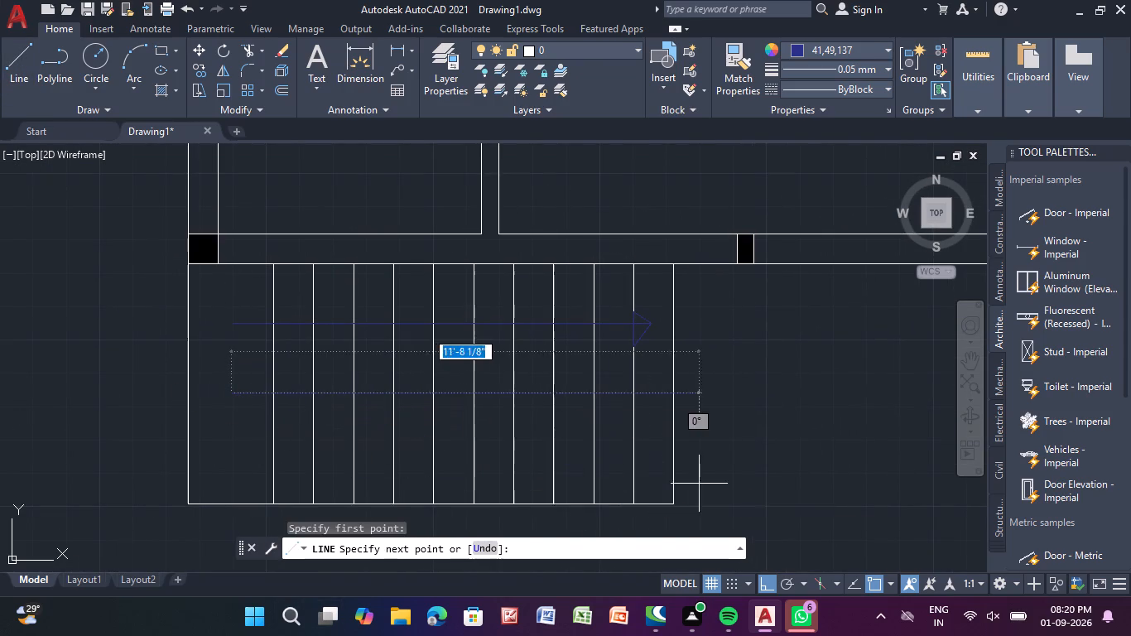
{"action": "left_click", "coordinate": [744, 395]}
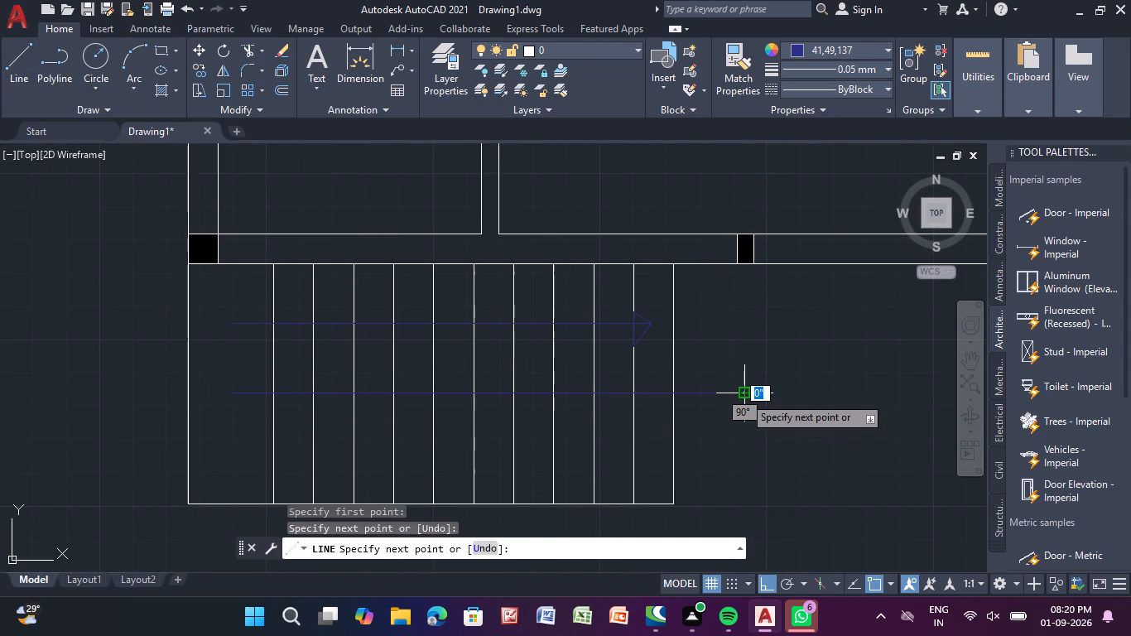
{"action": "key", "text": "Escape"}
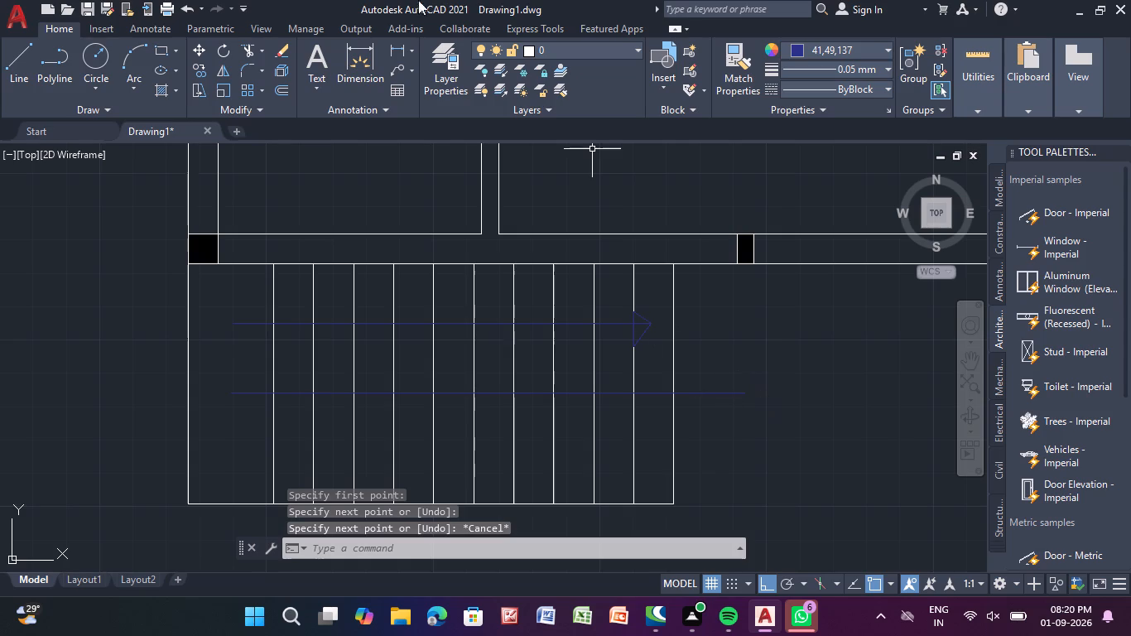
Fillet the arrow line and the lower line at their tail ends to form a rounded turn on the landing.
{"action": "left_click", "coordinate": [256, 65]}
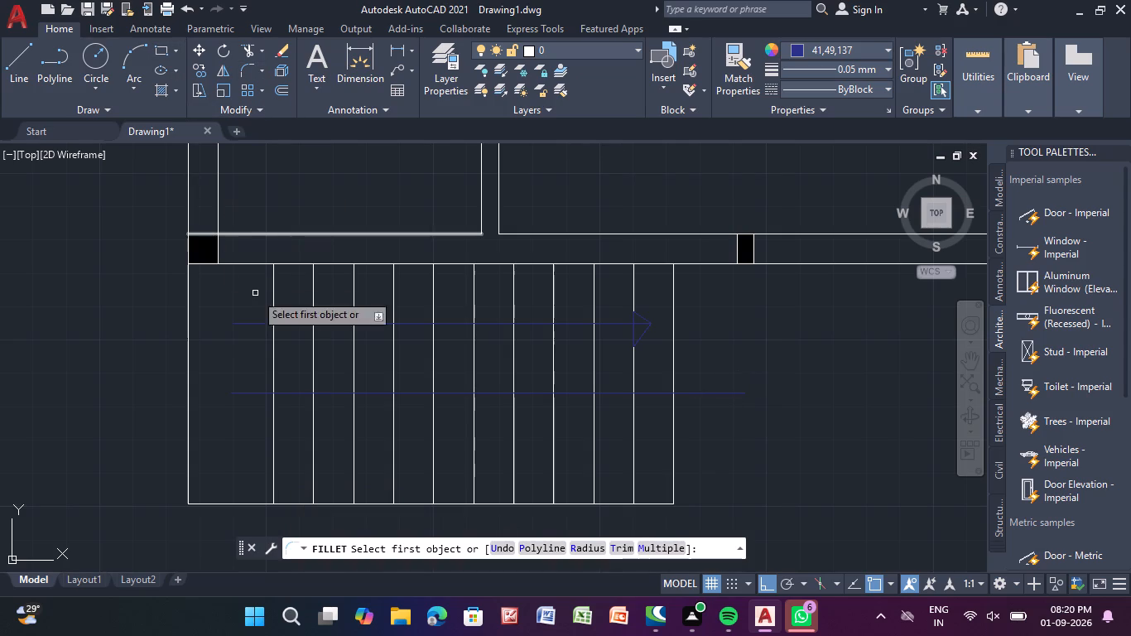
{"action": "left_click", "coordinate": [257, 321]}
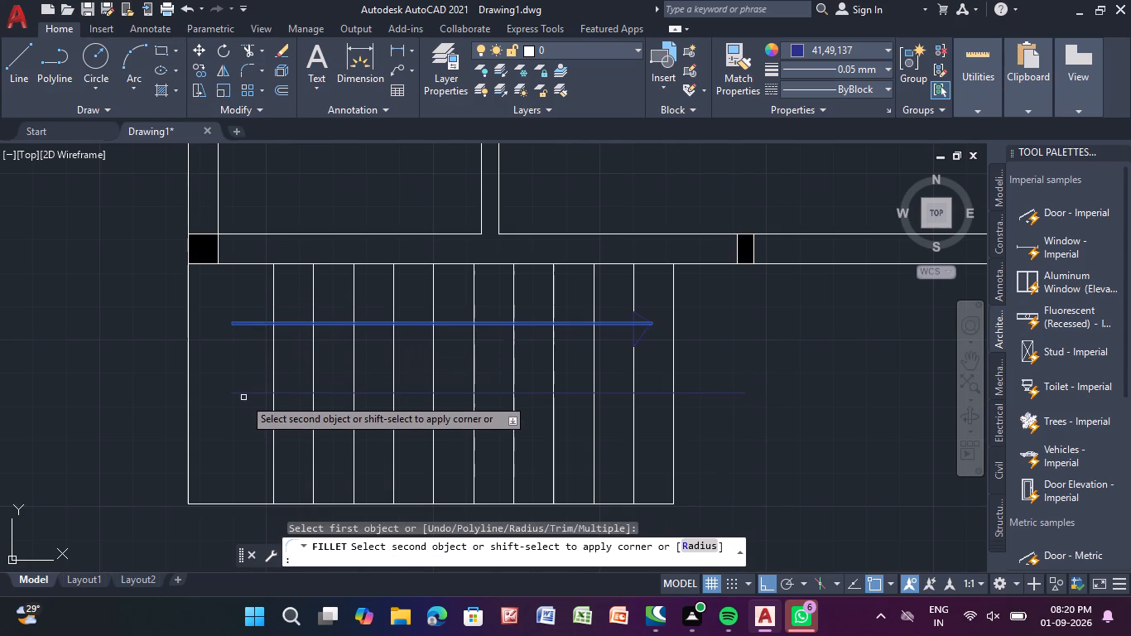
{"action": "left_click", "coordinate": [250, 391]}
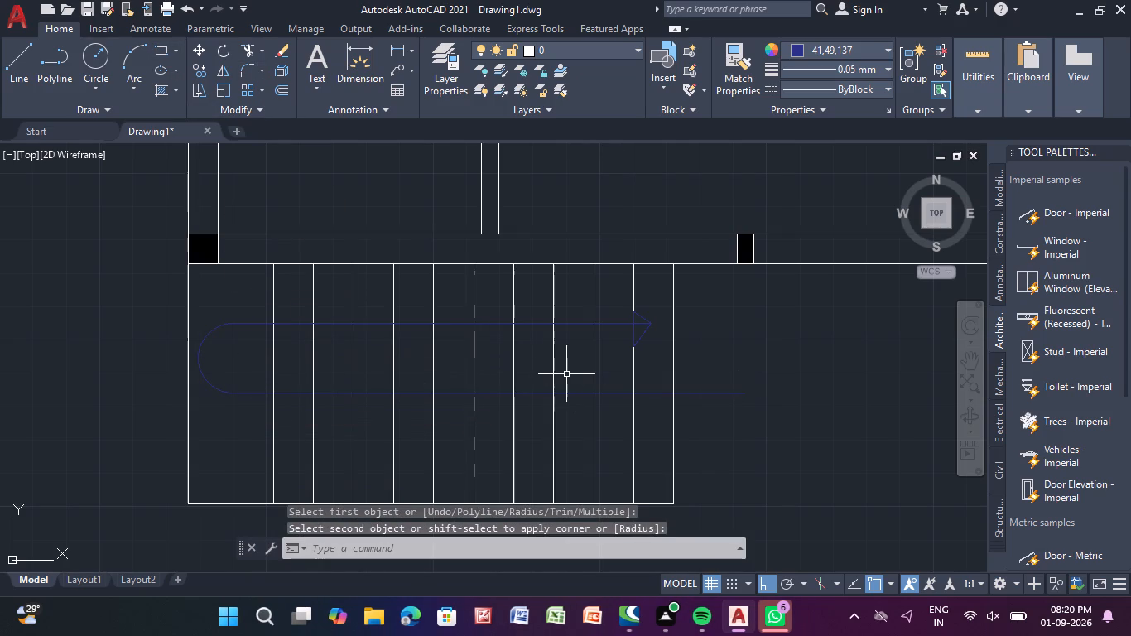
Copy the UP label from the neighbouring ground floor plan to just beyond the new staircase's lower direction line, with polar tracking on.
{"action": "key", "text": "Escape"}
{"action": "key", "text": "Escape"}
{"action": "key", "text": "Escape"}
{"action": "key", "text": "Escape"}
{"action": "key", "text": "Escape"}
{"action": "key", "text": "Escape"}
{"action": "key", "text": "Escape"}
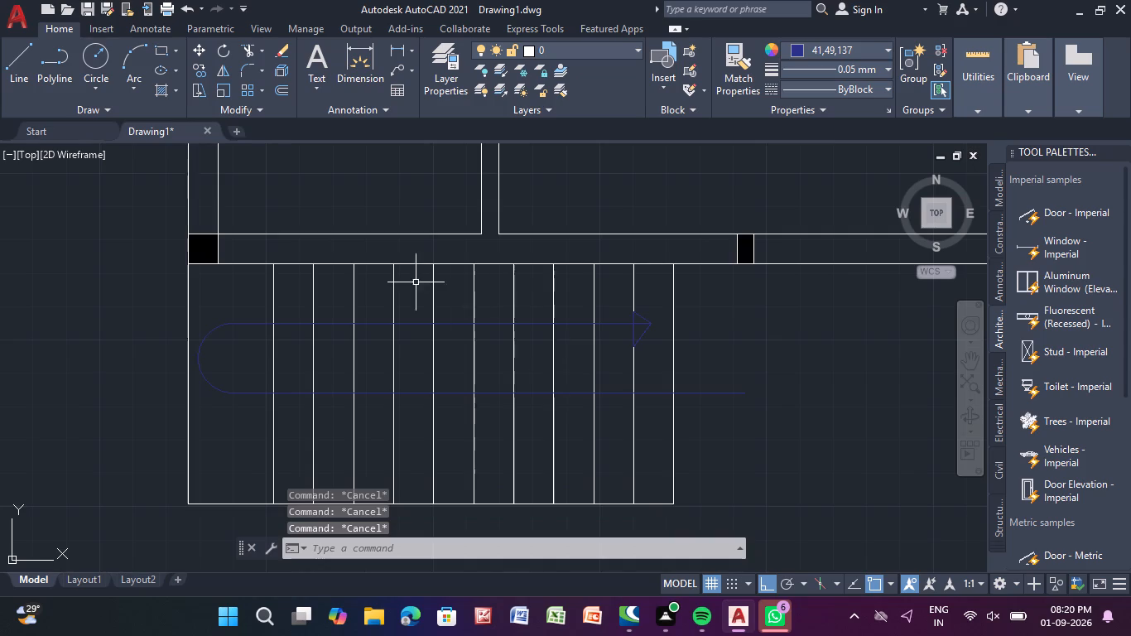
{"action": "scroll", "coordinate": [389, 260], "scroll_direction": "down", "scroll_amount": 3}
{"action": "middle_click_drag", "start_coordinate": [311, 283], "coordinate": [382, 301]}
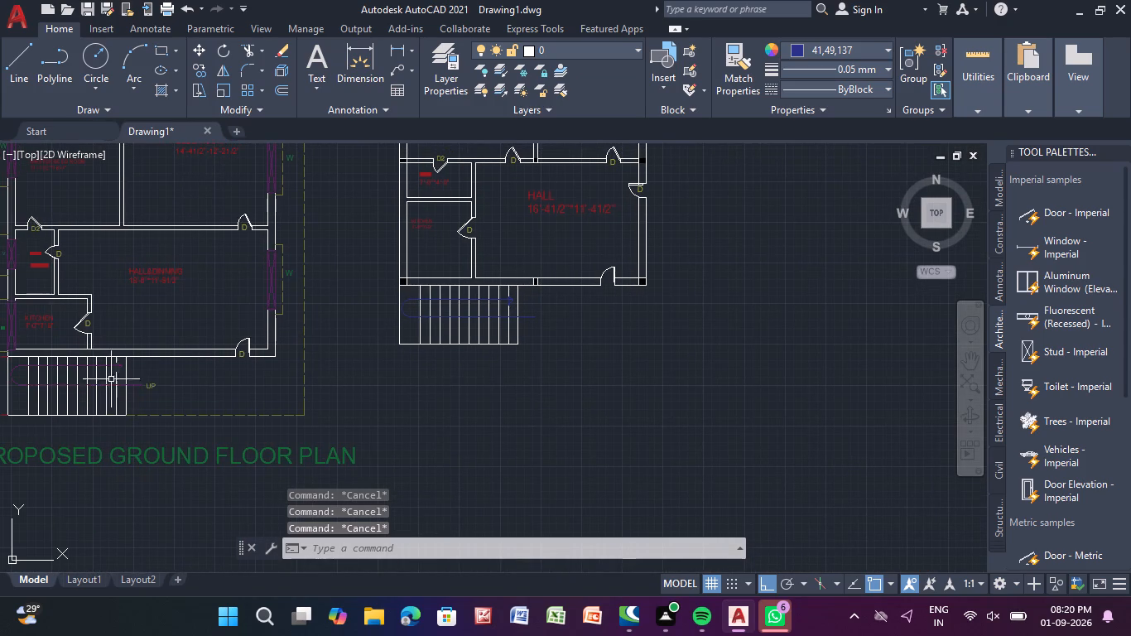
{"action": "left_click", "coordinate": [154, 387]}
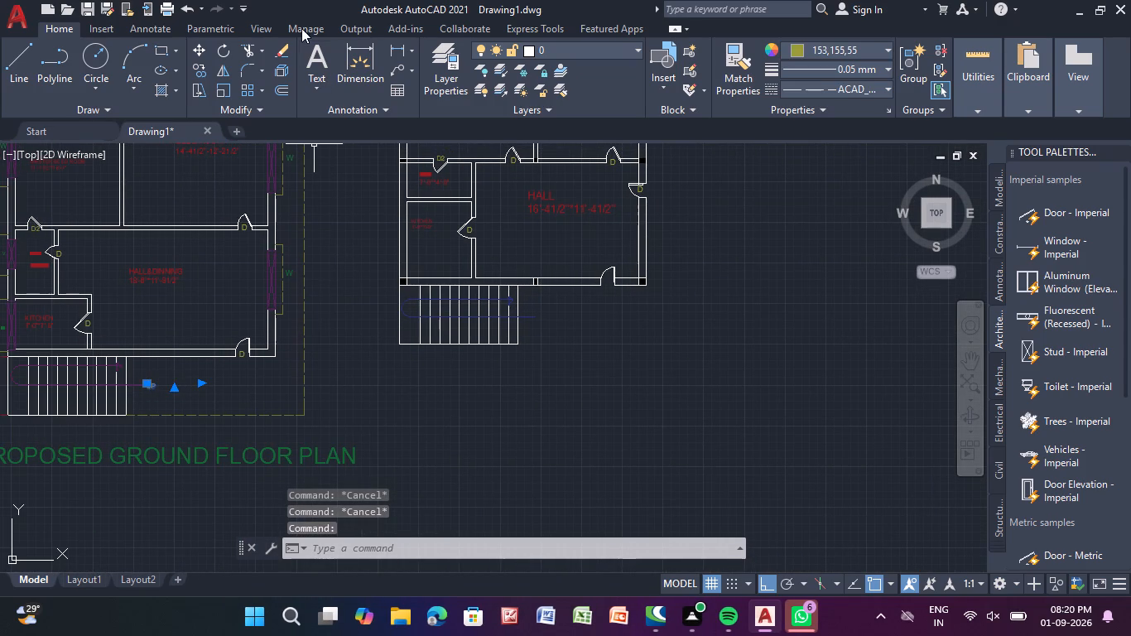
{"action": "left_click", "coordinate": [205, 75]}
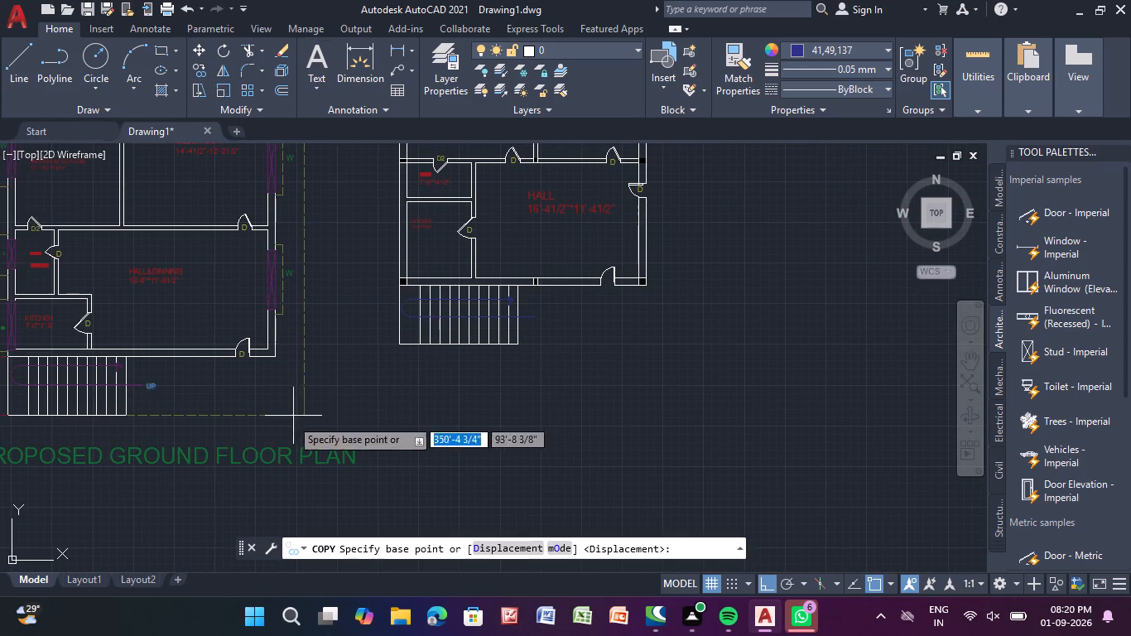
{"action": "left_click_drag", "start_coordinate": [141, 385], "coordinate": [162, 387]}
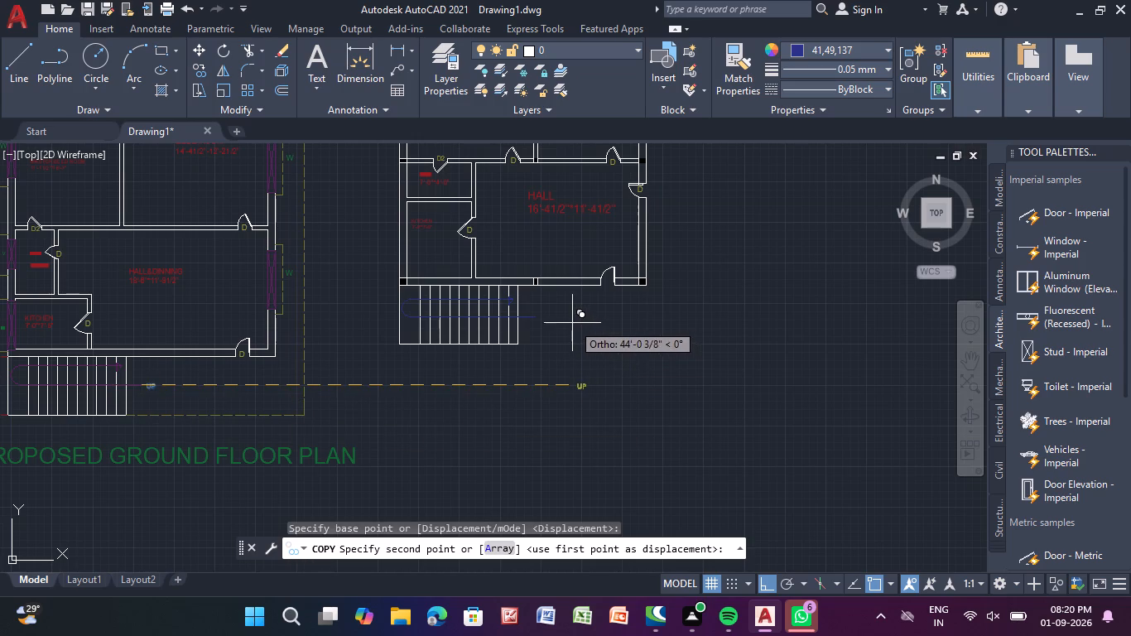
{"action": "left_click", "coordinate": [787, 585]}
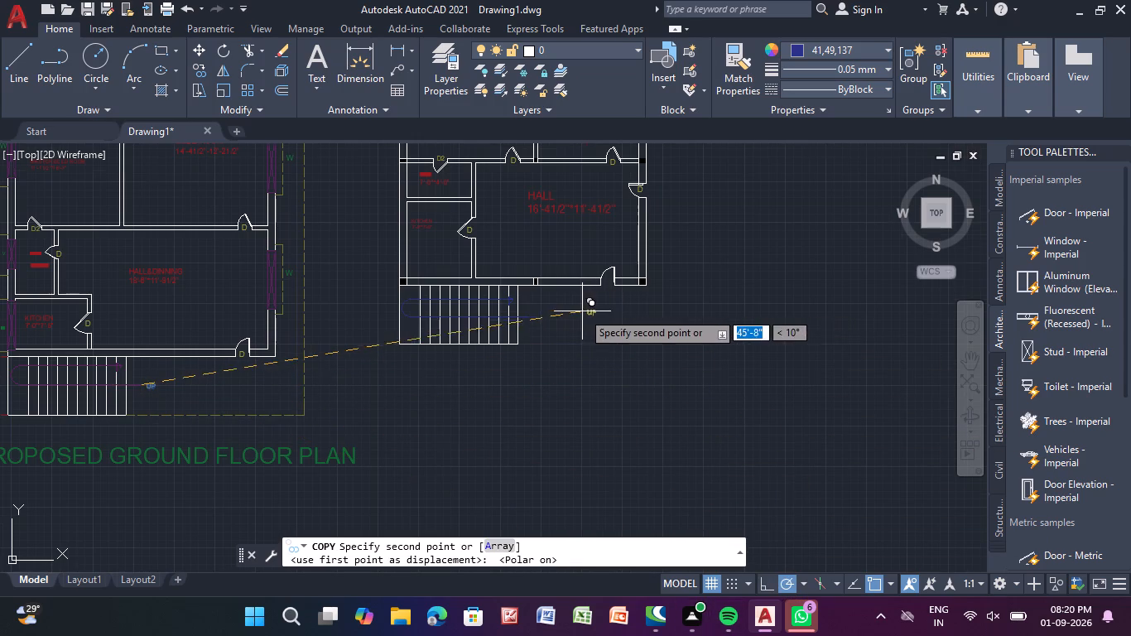
{"action": "scroll", "coordinate": [582, 311], "scroll_direction": "up", "scroll_amount": 3}
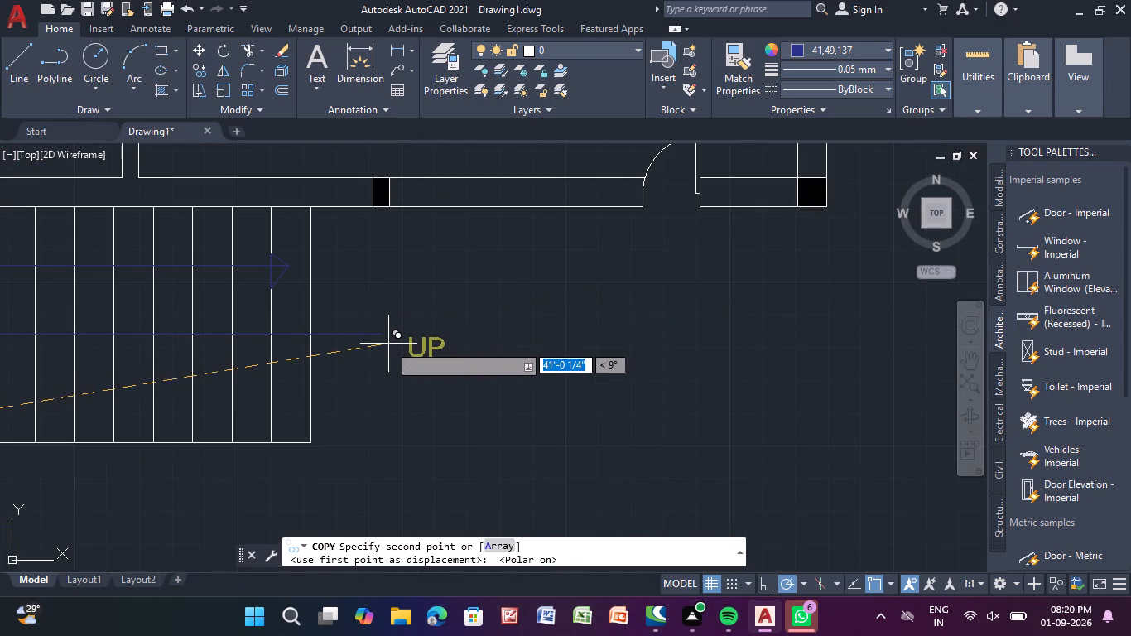
{"action": "left_click", "coordinate": [391, 337]}
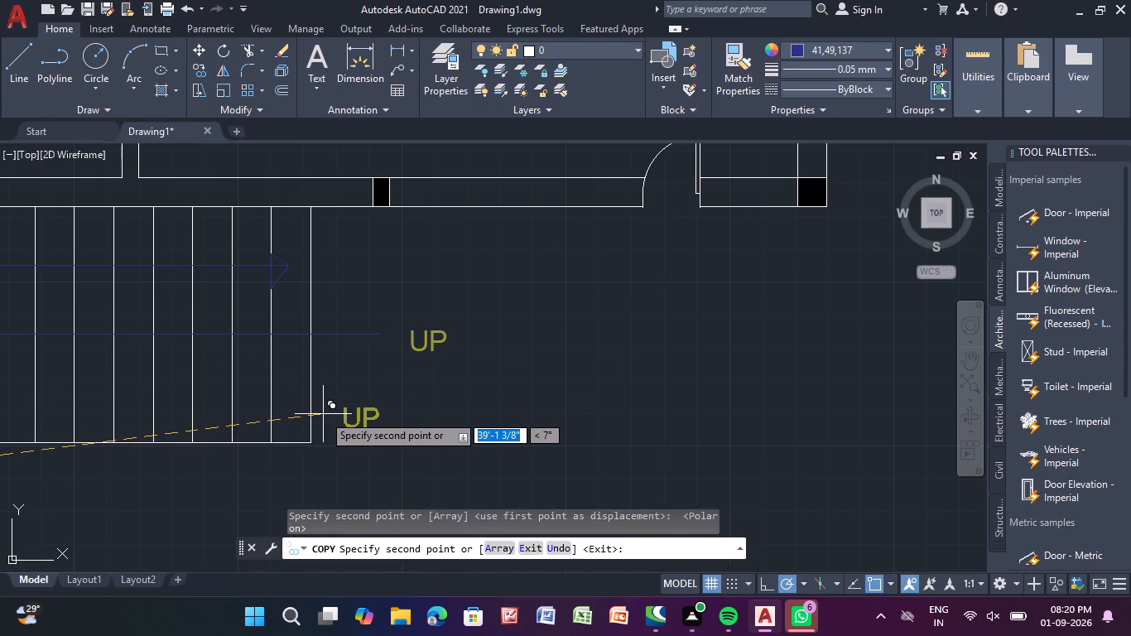
{"action": "key", "text": "Escape"}
Copy the PROPOSED GROUND FLOOR PLAN title from the neighbouring plan to just below the new plan's staircase.
{"action": "scroll", "coordinate": [443, 325], "scroll_direction": "down", "scroll_amount": 2}
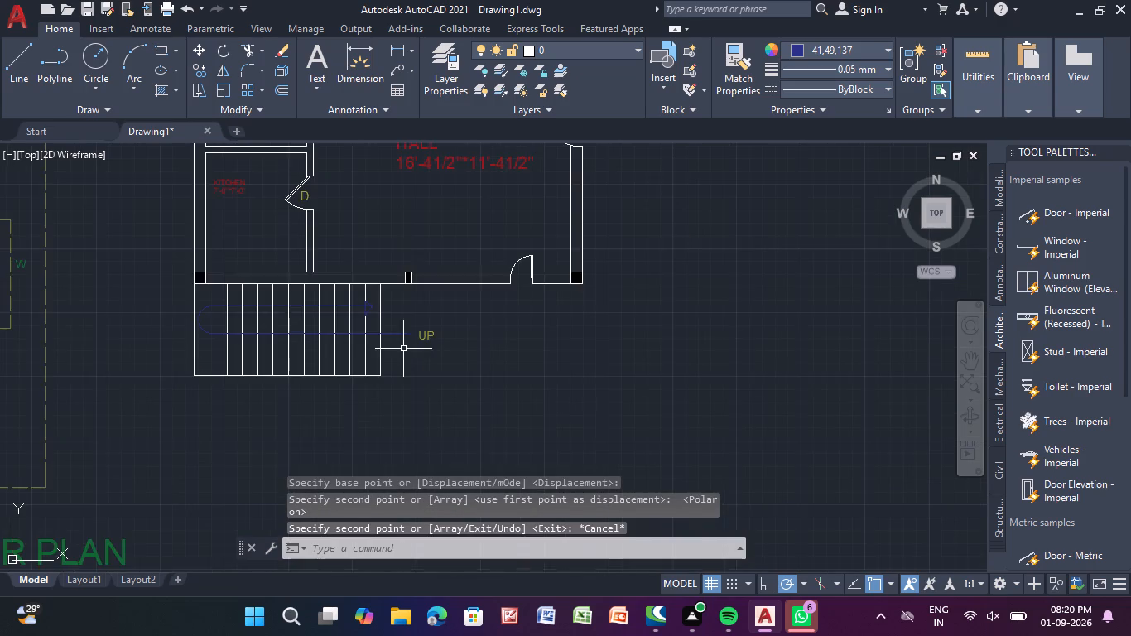
{"action": "middle_click_drag", "start_coordinate": [405, 348], "coordinate": [602, 163]}
{"action": "middle_click_drag", "start_coordinate": [320, 390], "coordinate": [410, 366]}
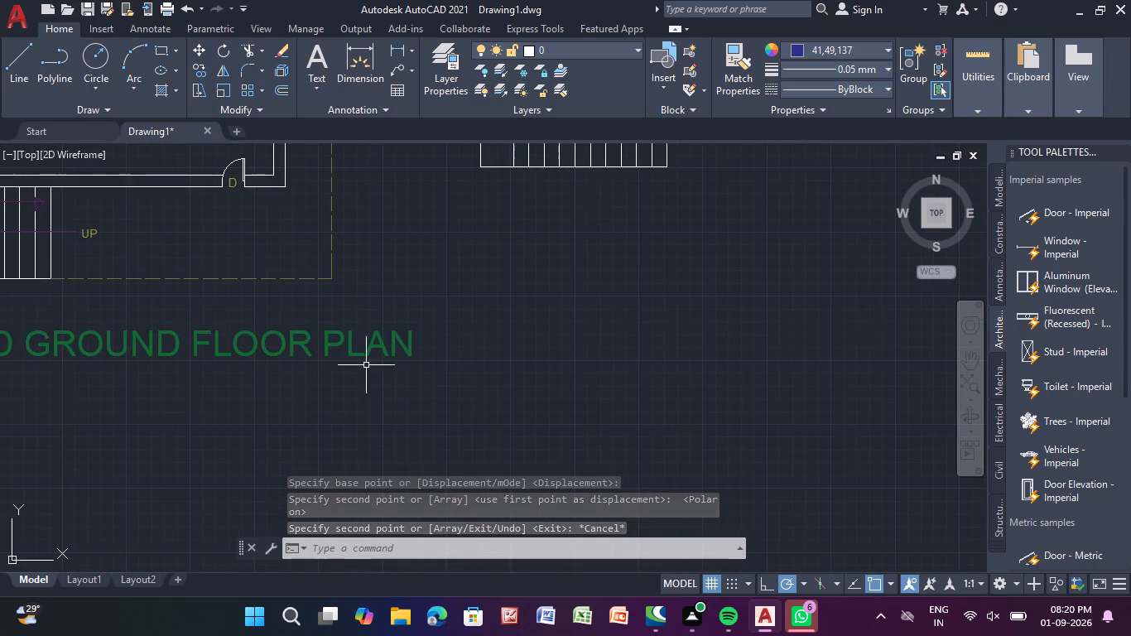
{"action": "left_click", "coordinate": [372, 348]}
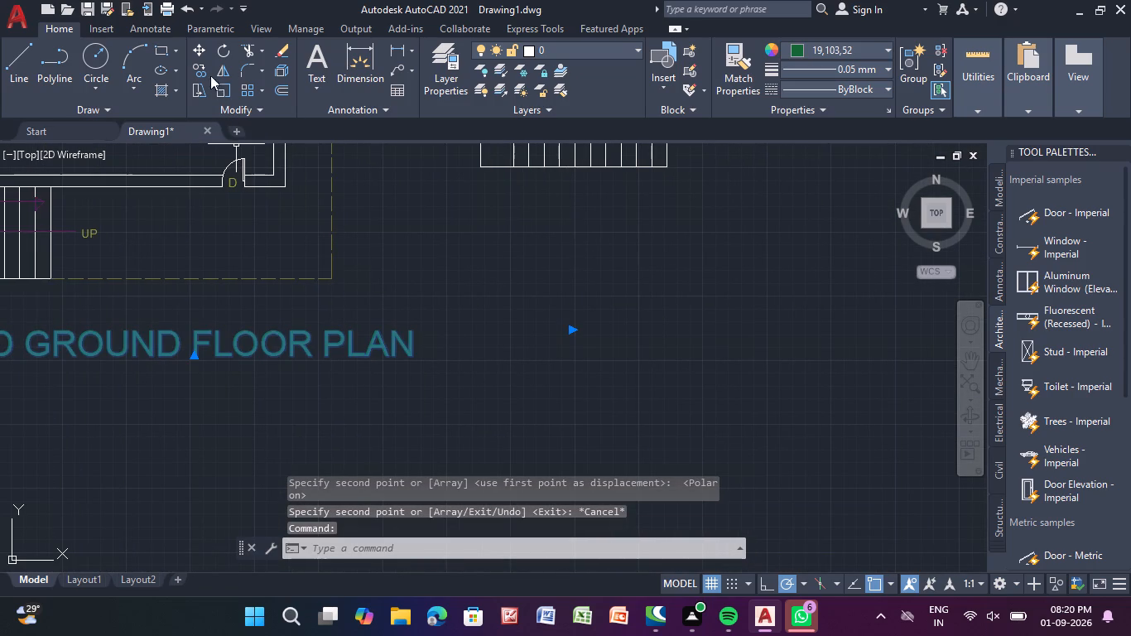
{"action": "left_click", "coordinate": [198, 70]}
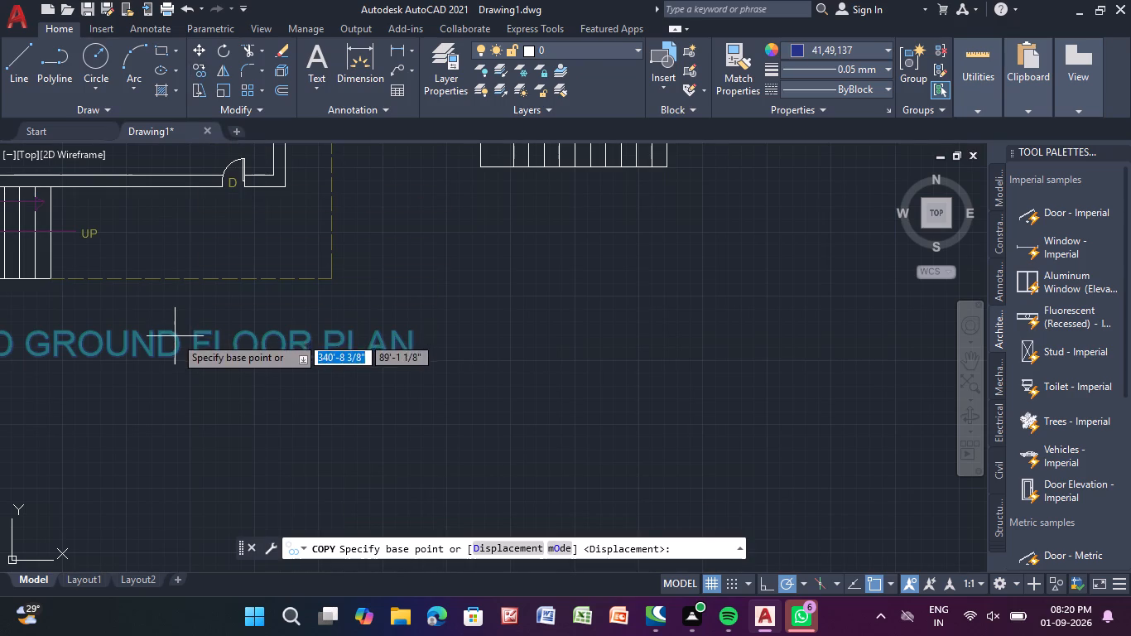
{"action": "left_click", "coordinate": [174, 336]}
{"action": "scroll", "coordinate": [657, 260], "scroll_direction": "down", "scroll_amount": 2}
{"action": "middle_click_drag", "start_coordinate": [659, 258], "coordinate": [566, 259]}
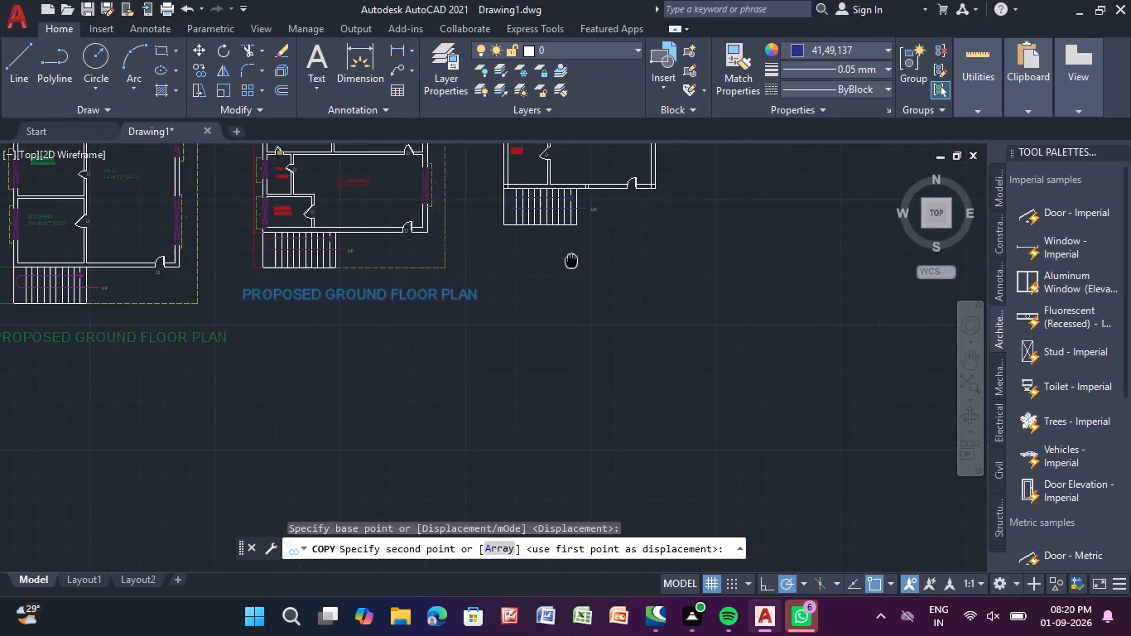
{"action": "middle_click_drag", "start_coordinate": [566, 259], "coordinate": [378, 264]}
{"action": "scroll", "coordinate": [412, 252], "scroll_direction": "up", "scroll_amount": 2}
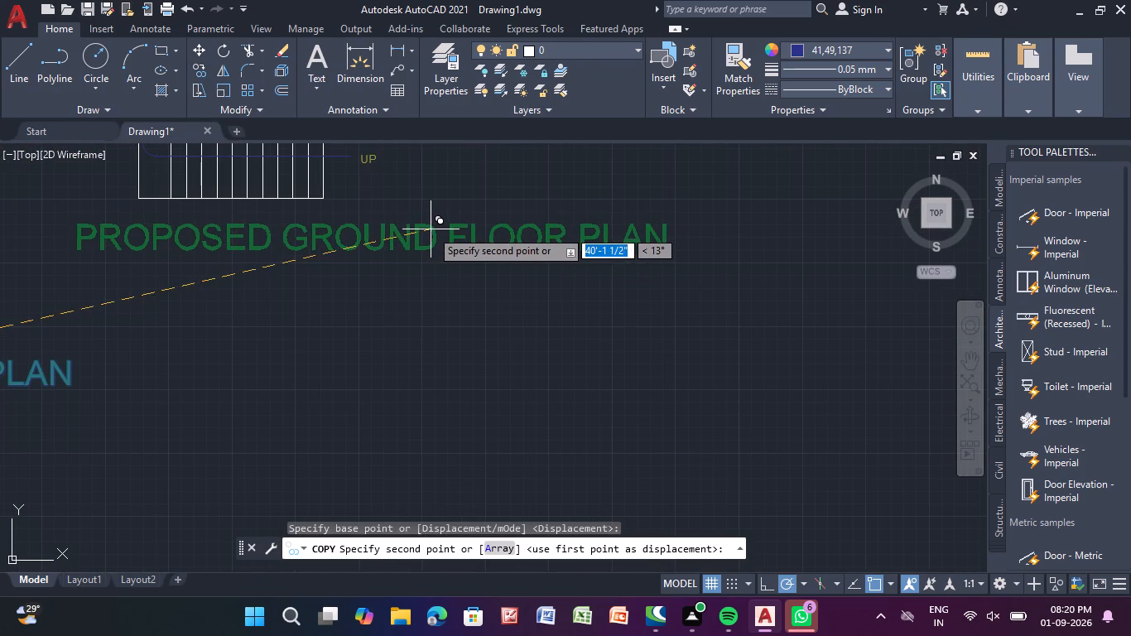
{"action": "left_click", "coordinate": [450, 224]}
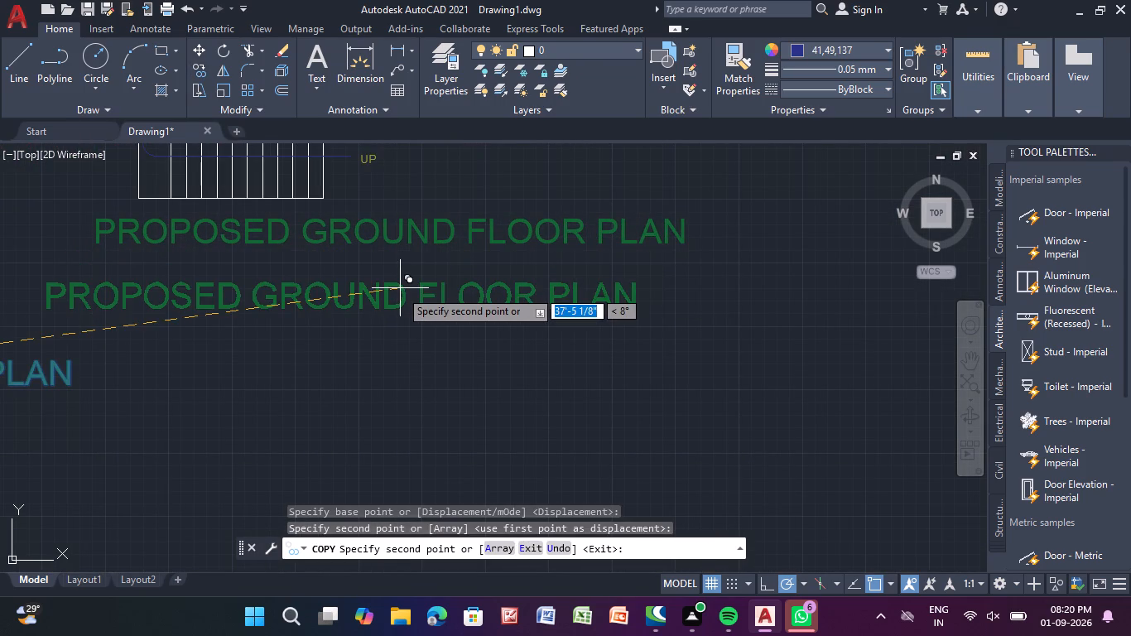
{"action": "key", "text": "Escape"}
{"action": "key", "text": "Escape"}
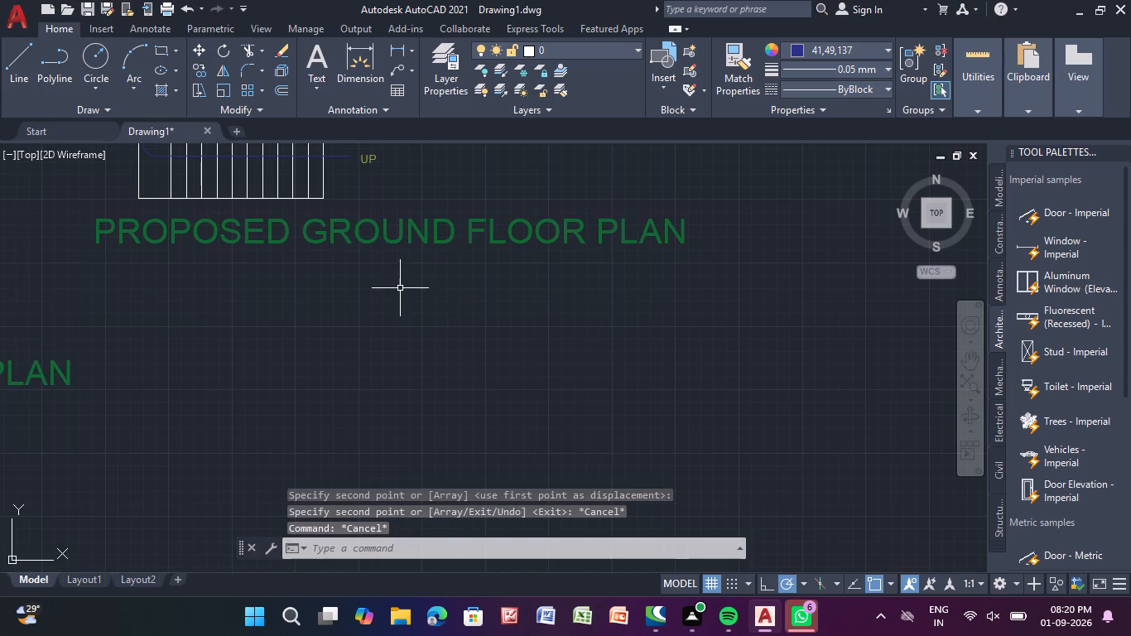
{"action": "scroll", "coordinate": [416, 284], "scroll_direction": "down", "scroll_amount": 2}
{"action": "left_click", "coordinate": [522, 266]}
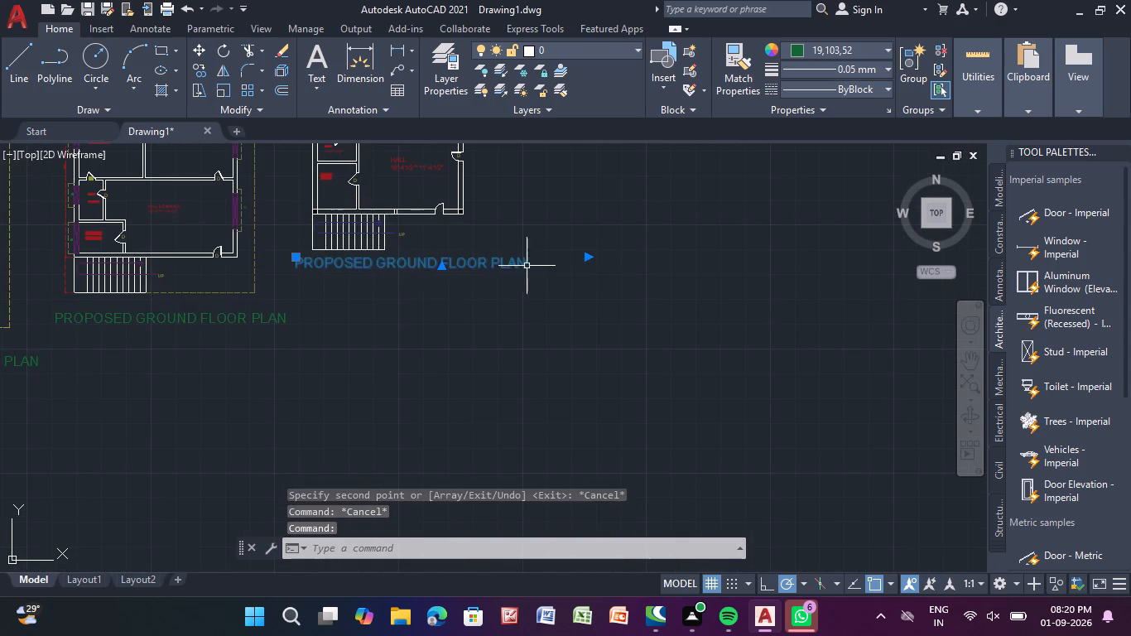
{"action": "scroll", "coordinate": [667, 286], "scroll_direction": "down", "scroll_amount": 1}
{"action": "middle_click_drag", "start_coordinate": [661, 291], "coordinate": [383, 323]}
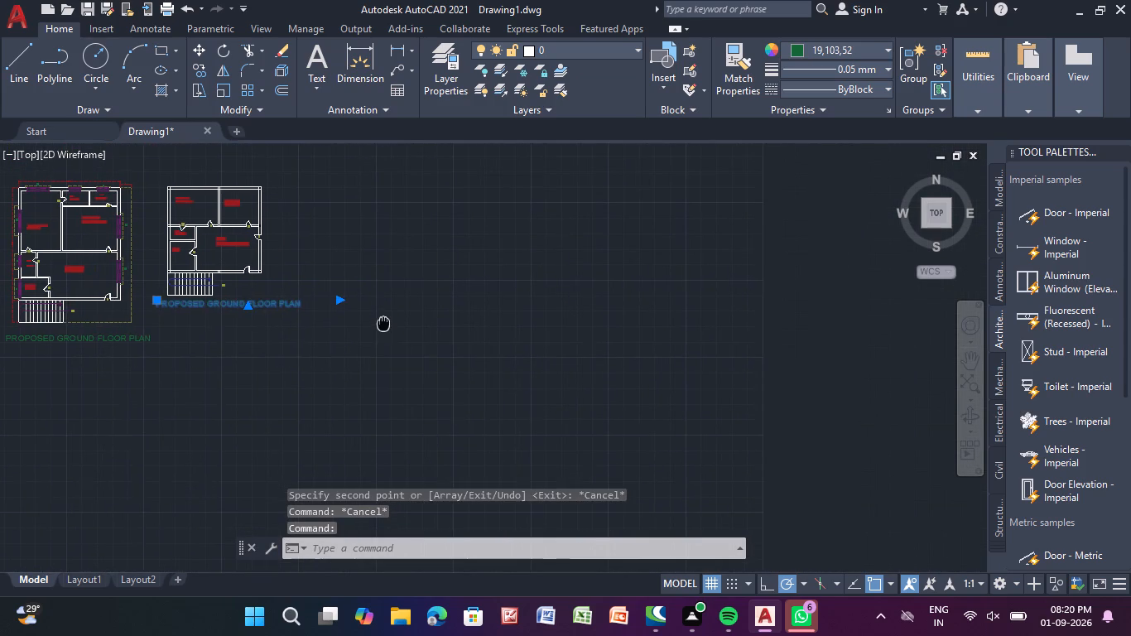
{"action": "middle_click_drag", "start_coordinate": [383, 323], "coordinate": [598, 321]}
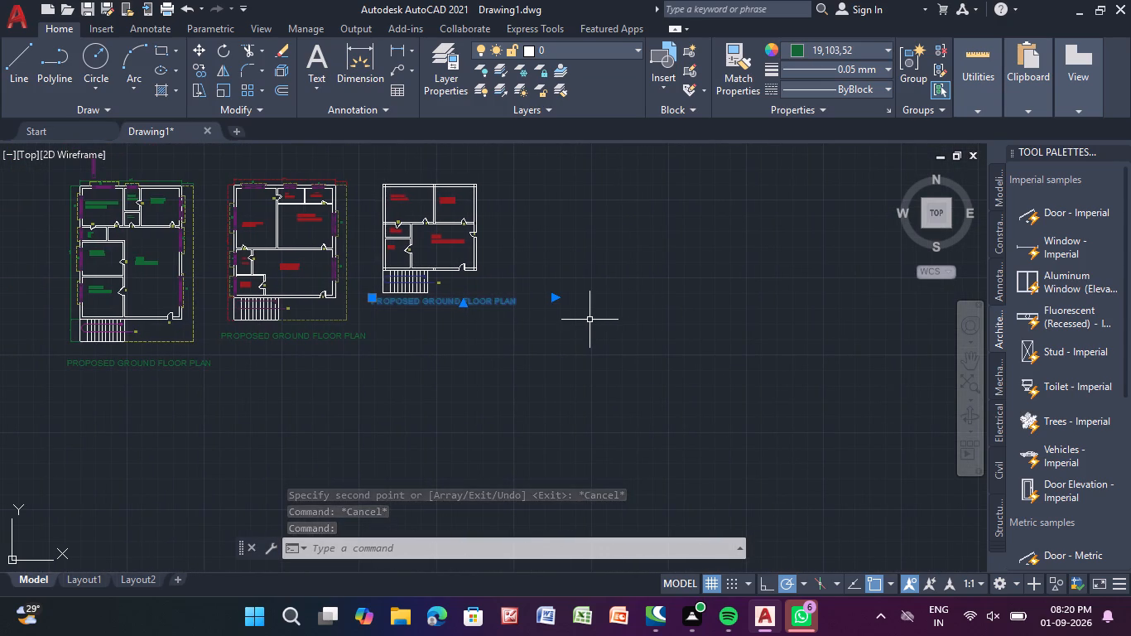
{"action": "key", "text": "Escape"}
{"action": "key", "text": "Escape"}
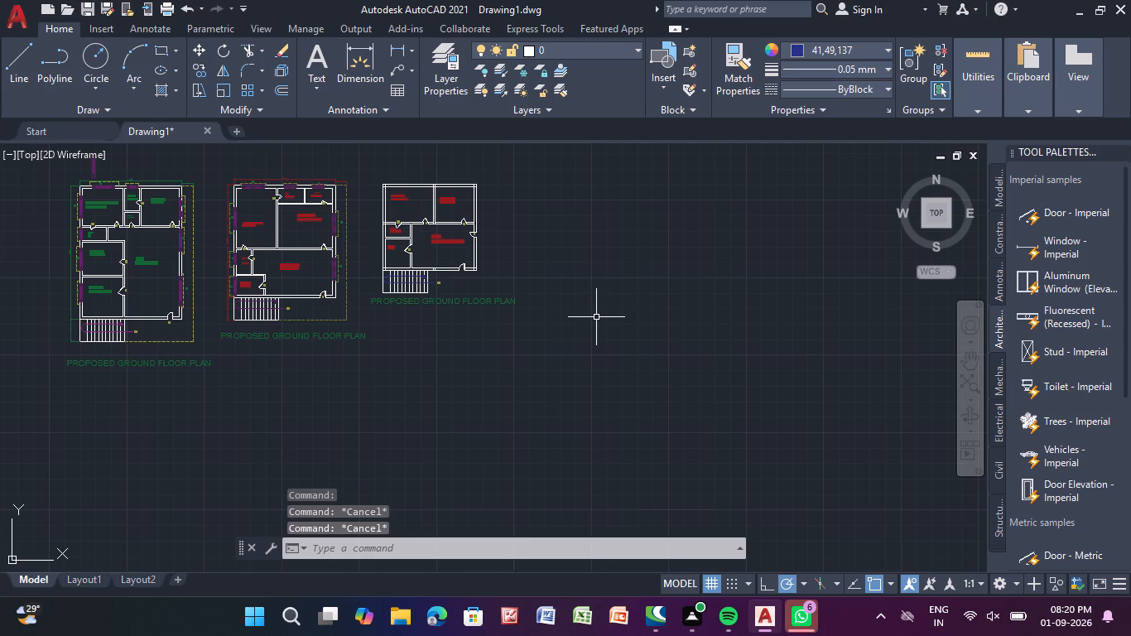
Copy the wide horizontal window from the neighbouring plan's master bedroom into the top wall of the new plan's 13'-41/2"*10'-0" bedroom.
{"action": "middle_click", "coordinate": [444, 267]}
{"action": "scroll", "coordinate": [445, 267], "scroll_direction": "up", "scroll_amount": 1}
{"action": "middle_click_drag", "start_coordinate": [445, 267], "coordinate": [468, 447]}
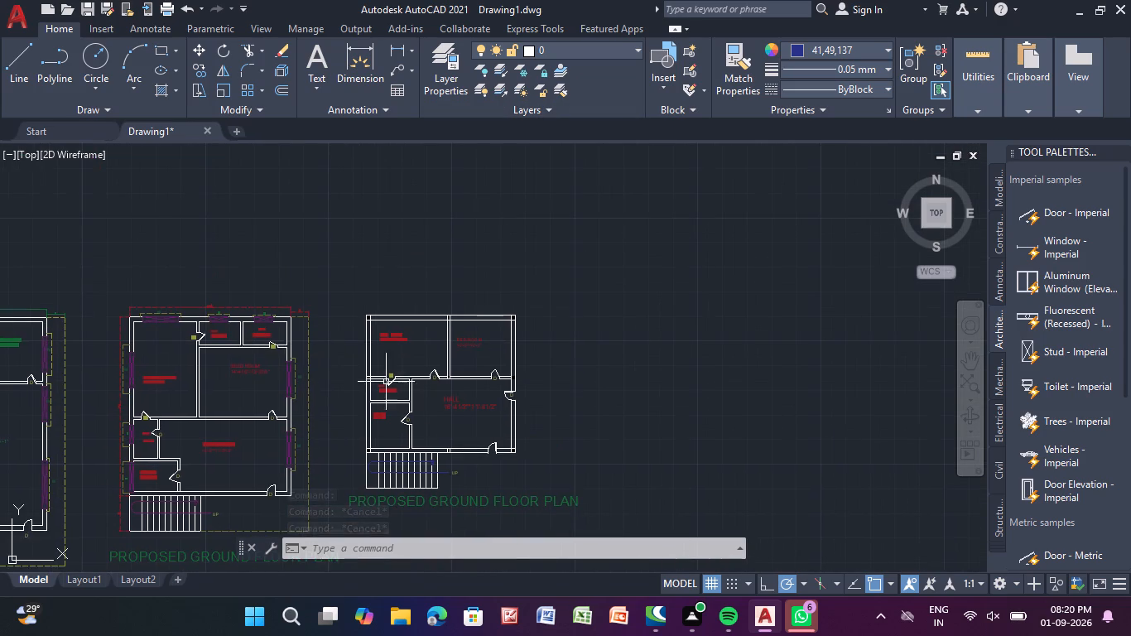
{"action": "scroll", "coordinate": [209, 318], "scroll_direction": "up", "scroll_amount": 2}
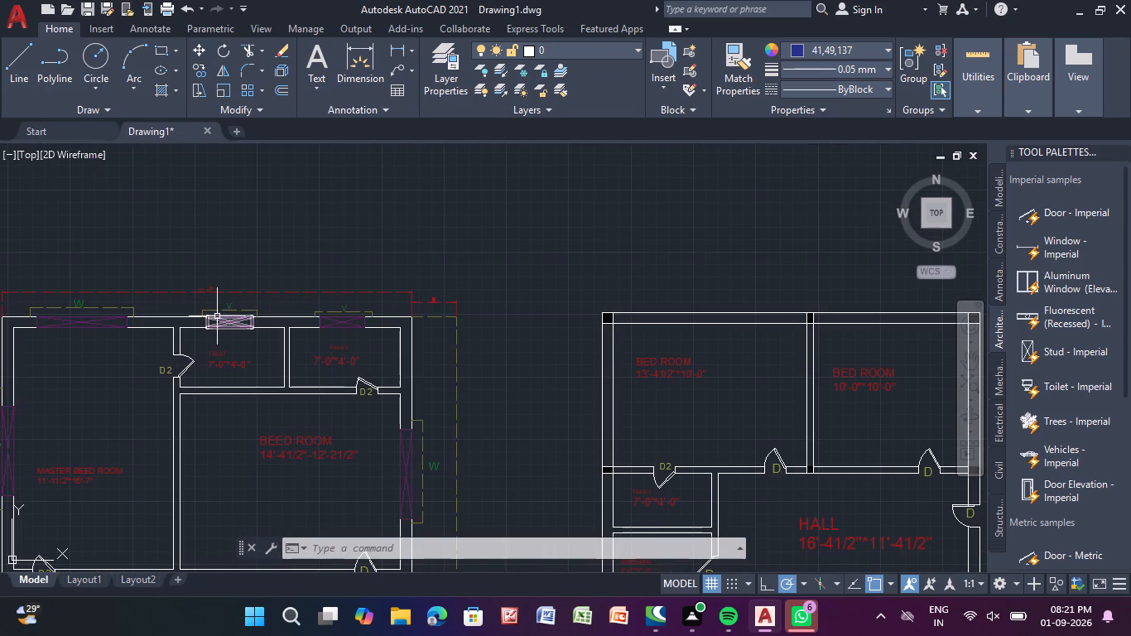
{"action": "left_click", "coordinate": [217, 316]}
{"action": "key", "text": "Escape"}
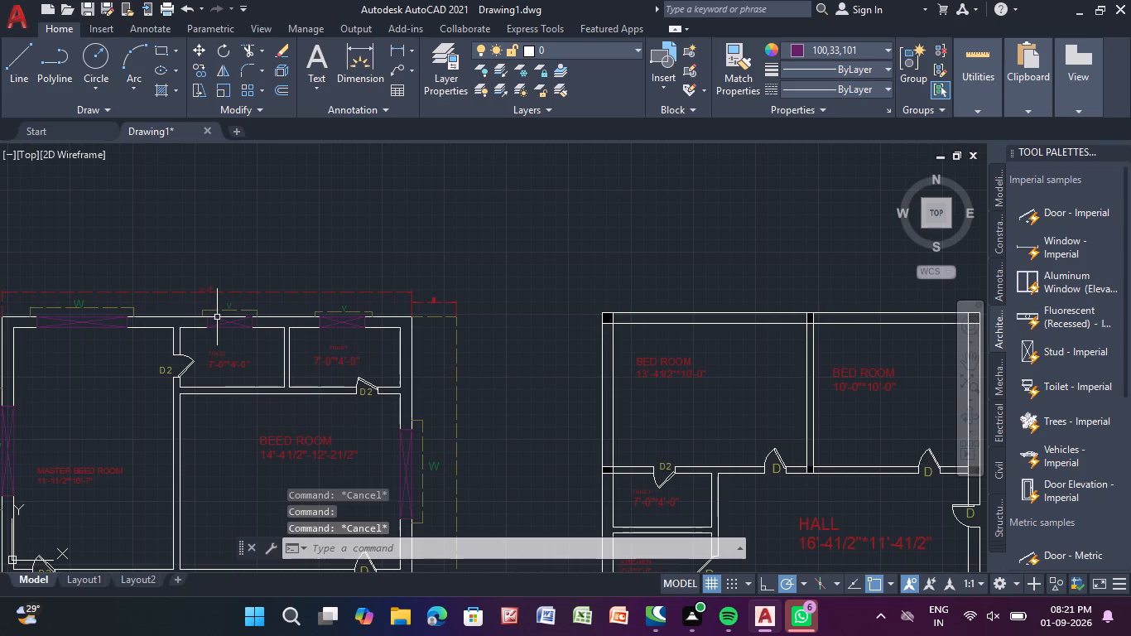
{"action": "key", "text": "Escape"}
{"action": "scroll", "coordinate": [118, 366], "scroll_direction": "down", "scroll_amount": 1}
{"action": "middle_click_drag", "start_coordinate": [117, 366], "coordinate": [166, 345]}
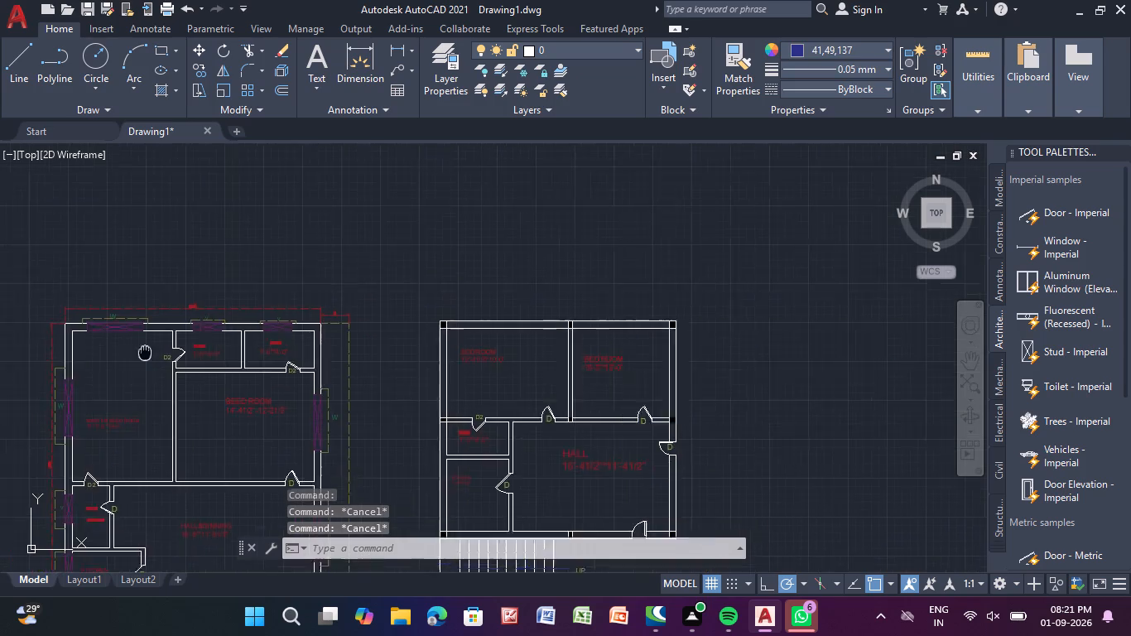
{"action": "middle_click_drag", "start_coordinate": [166, 345], "coordinate": [253, 325]}
{"action": "left_click", "coordinate": [253, 293]}
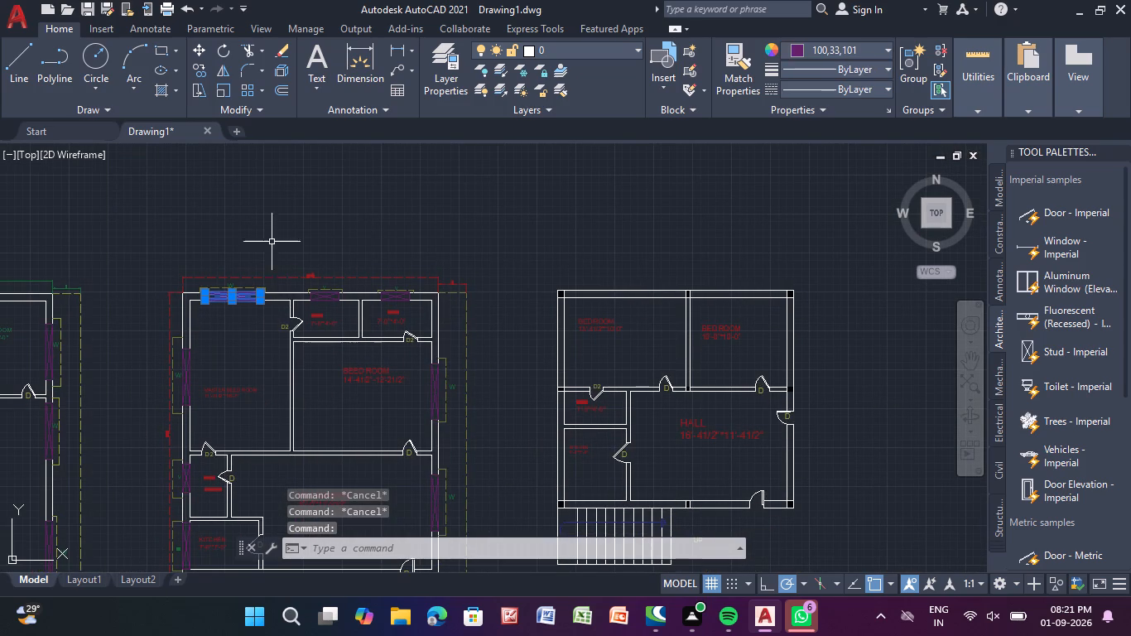
{"action": "left_click", "coordinate": [195, 65]}
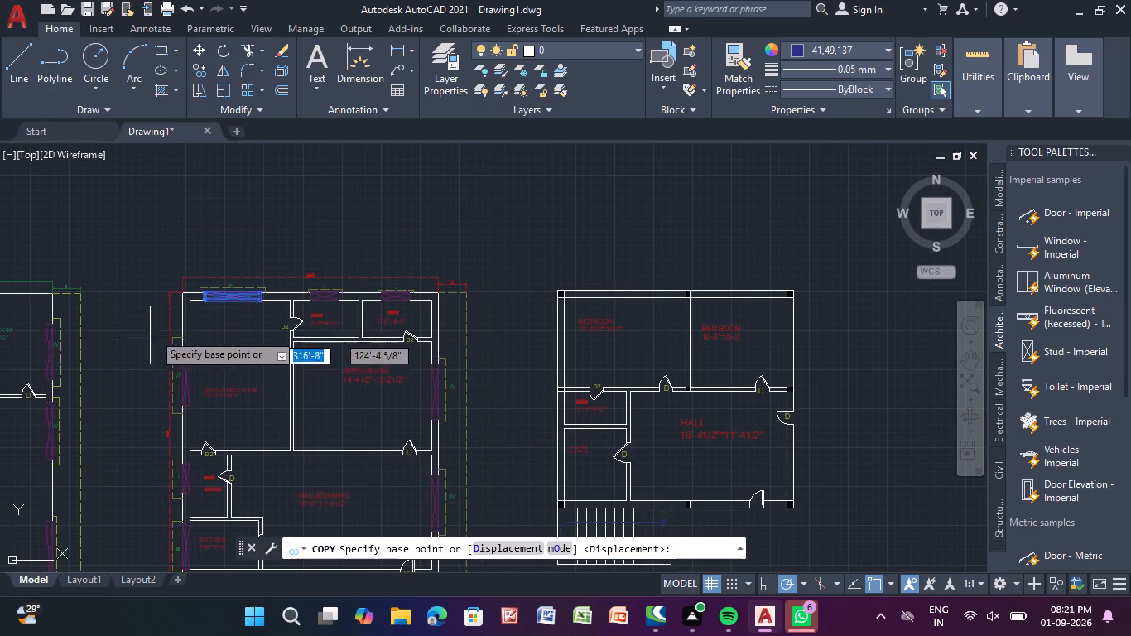
{"action": "left_click", "coordinate": [243, 298]}
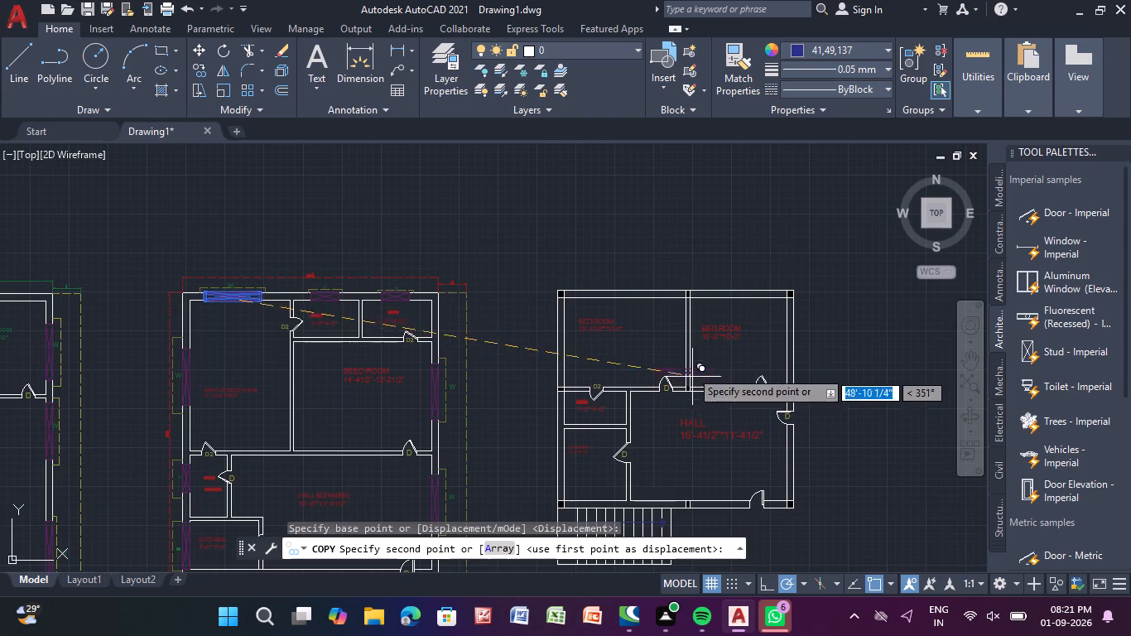
{"action": "scroll", "coordinate": [655, 311], "scroll_direction": "up", "scroll_amount": 4}
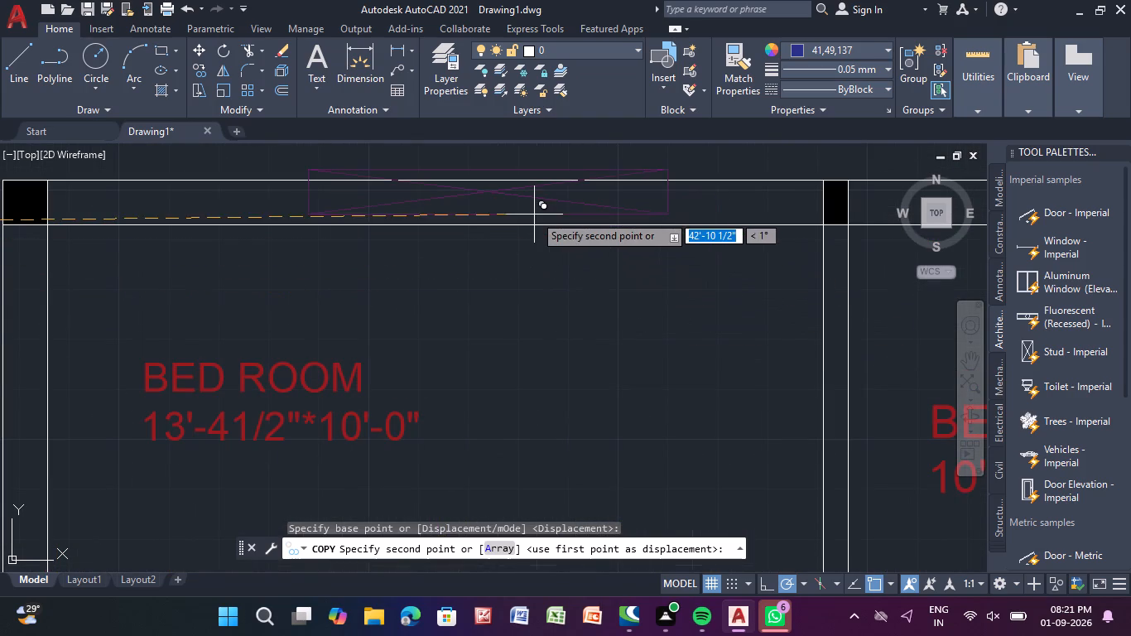
{"action": "middle_click_drag", "start_coordinate": [534, 214], "coordinate": [532, 253]}
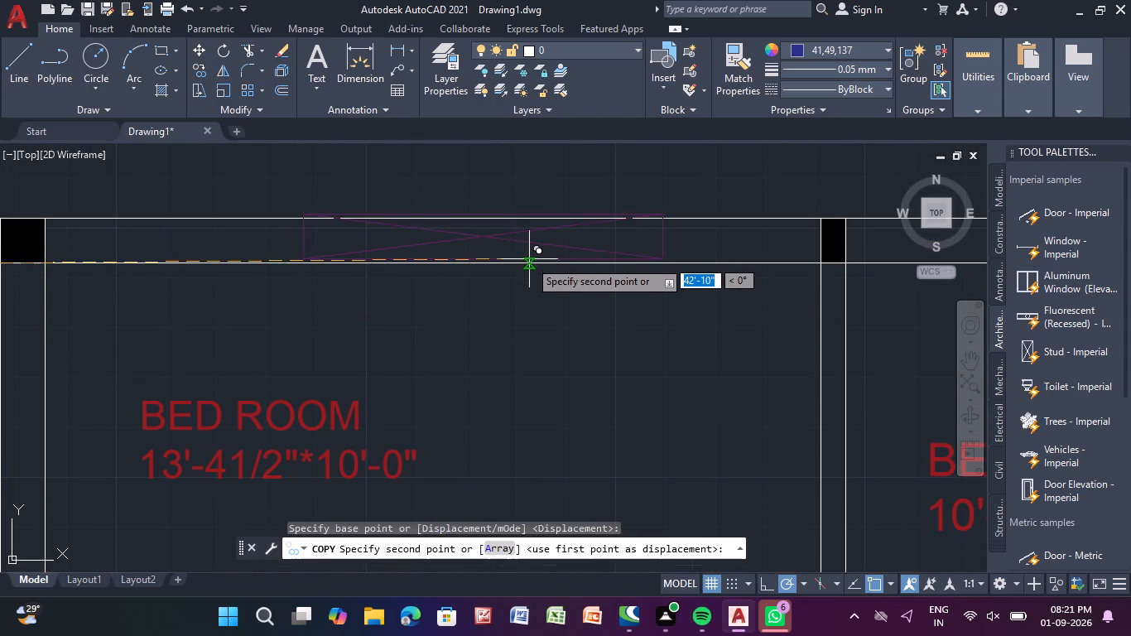
{"action": "left_click", "coordinate": [527, 263]}
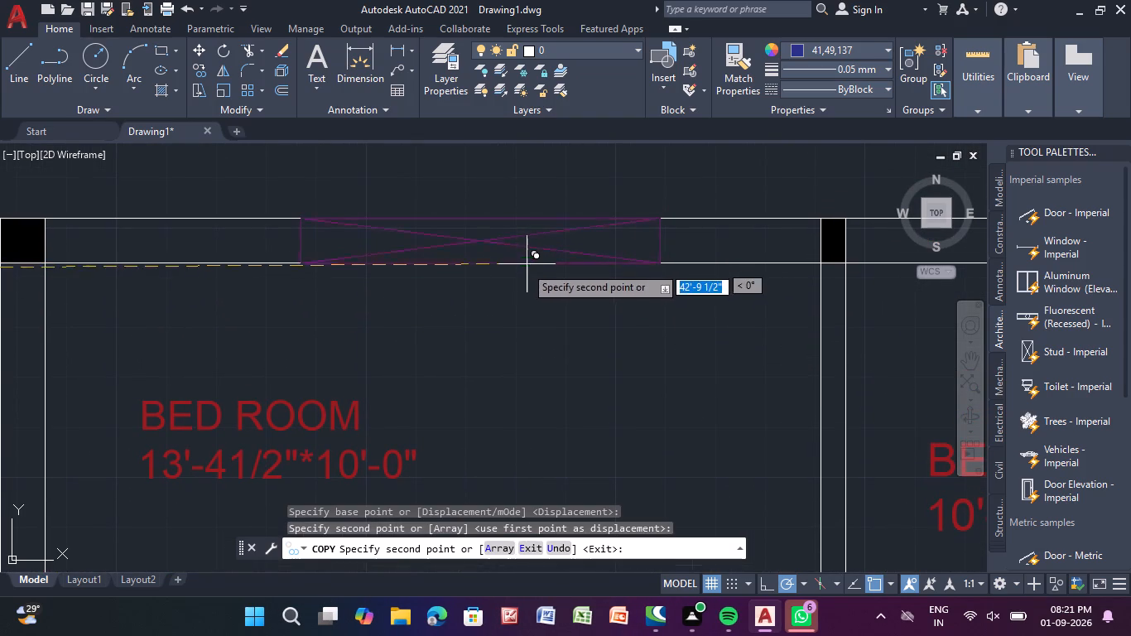
{"action": "scroll", "coordinate": [511, 293], "scroll_direction": "down", "scroll_amount": 1}
{"action": "middle_click_drag", "start_coordinate": [492, 340], "coordinate": [695, 305]}
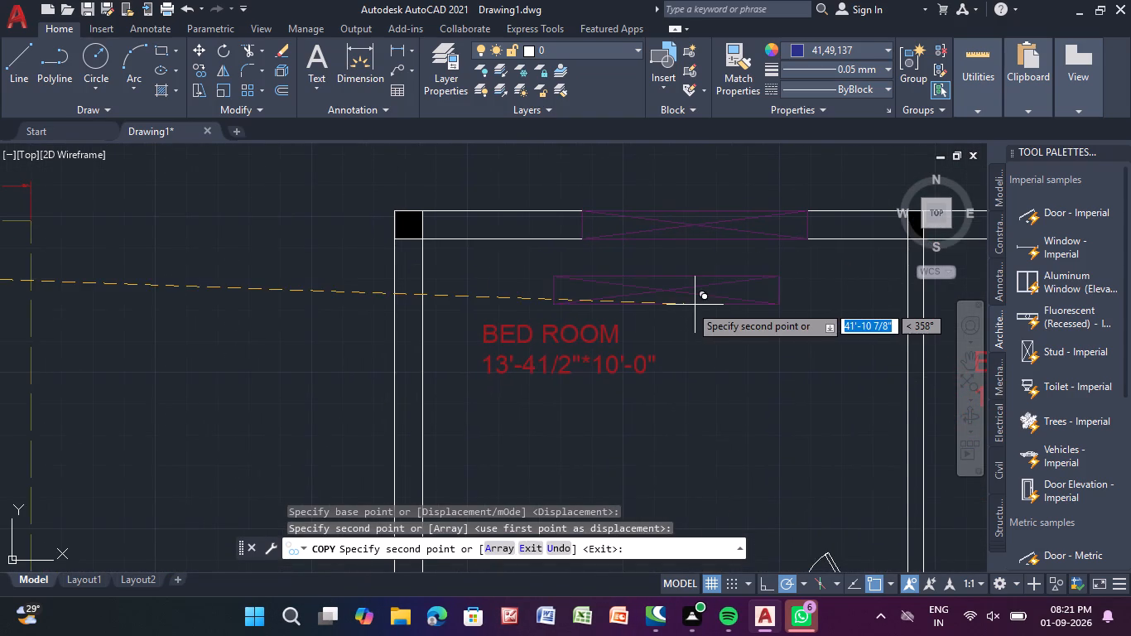
{"action": "key", "text": "Escape"}
Copy the tall window from the neighbouring plan's BEED ROOM right wall into the left wall of the new plan's 13'-41/2"*10'-0" bedroom.
{"action": "scroll", "coordinate": [663, 266], "scroll_direction": "down", "scroll_amount": 1}
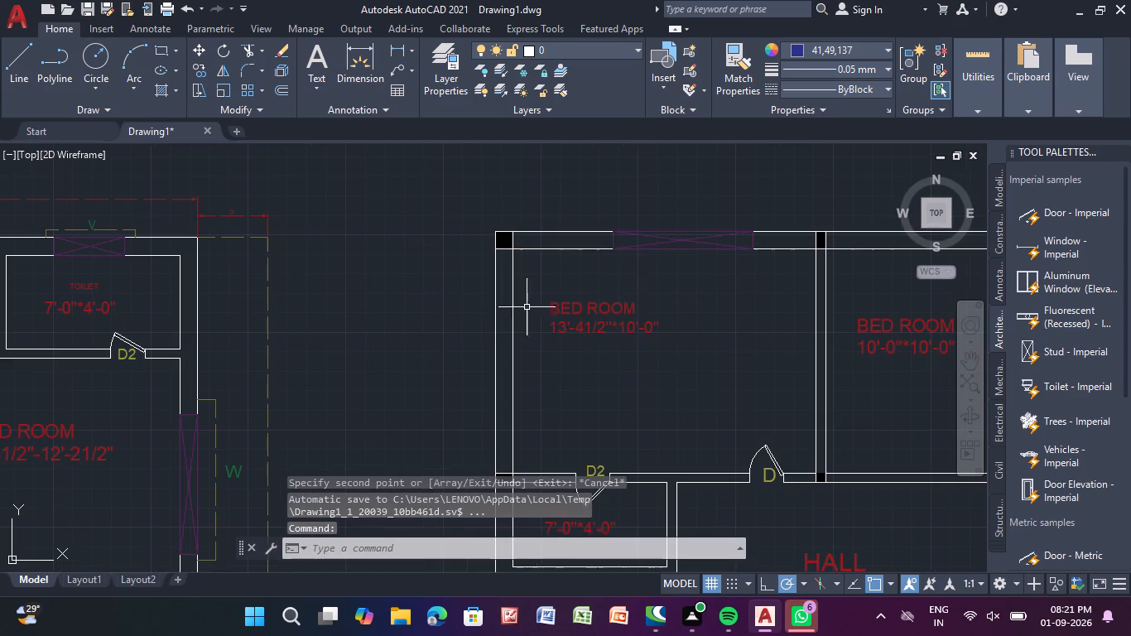
{"action": "middle_click_drag", "start_coordinate": [294, 357], "coordinate": [532, 282]}
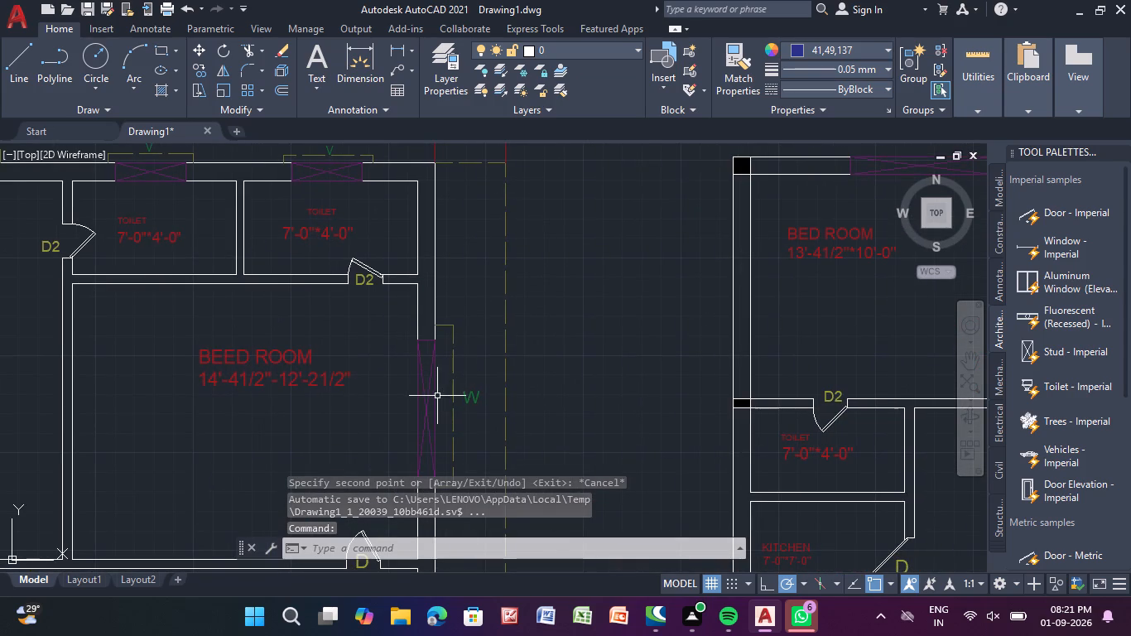
{"action": "left_click", "coordinate": [433, 399]}
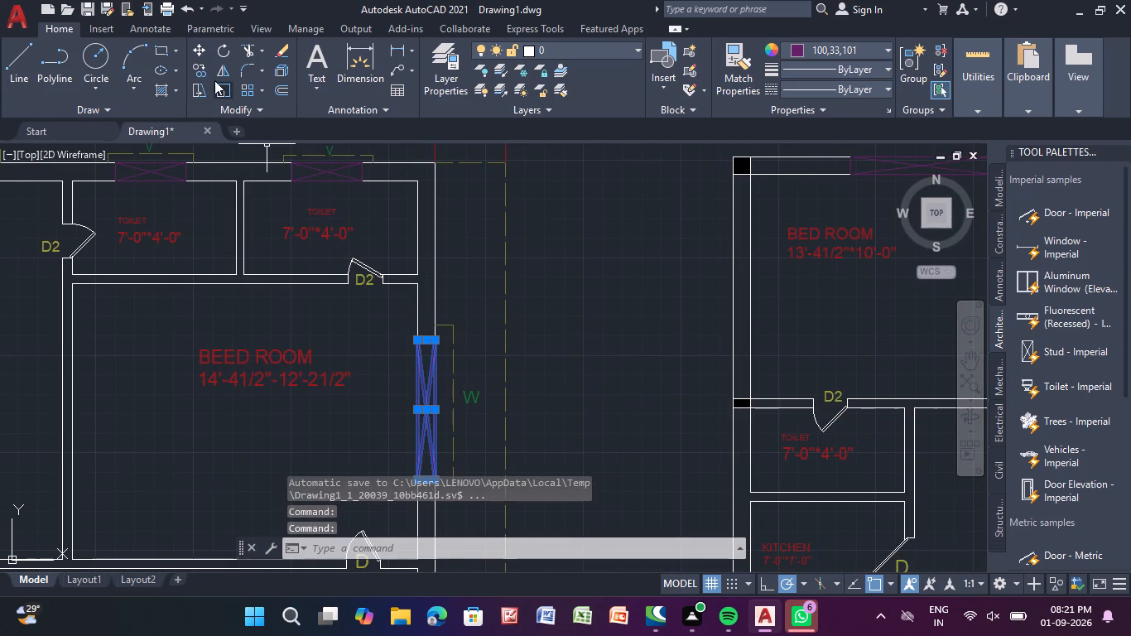
{"action": "left_click", "coordinate": [204, 71]}
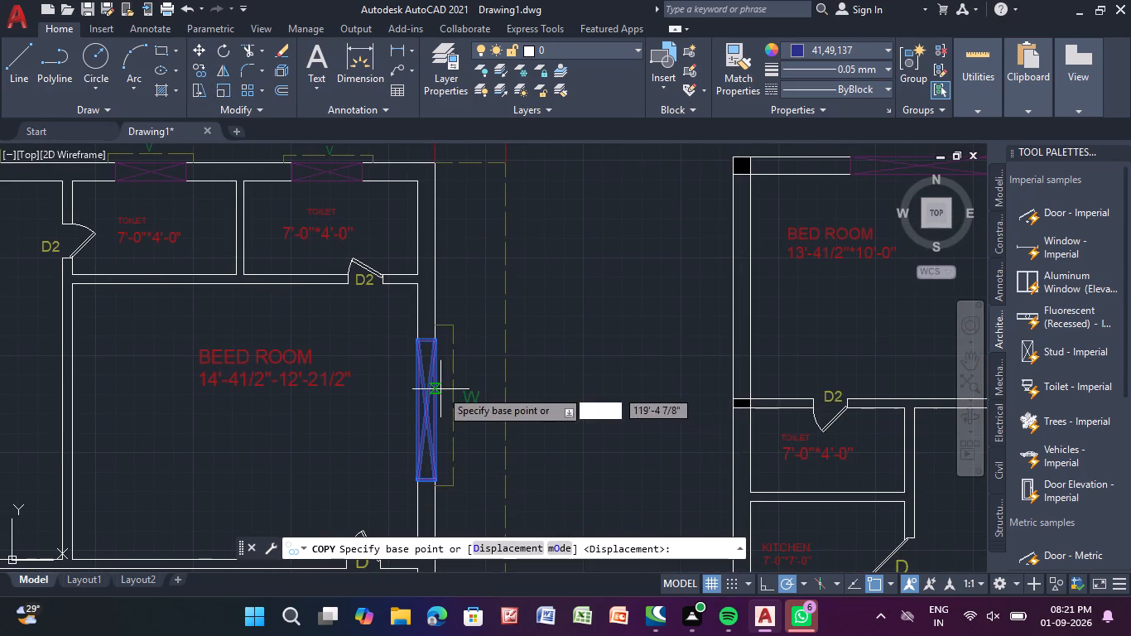
{"action": "left_click", "coordinate": [426, 402]}
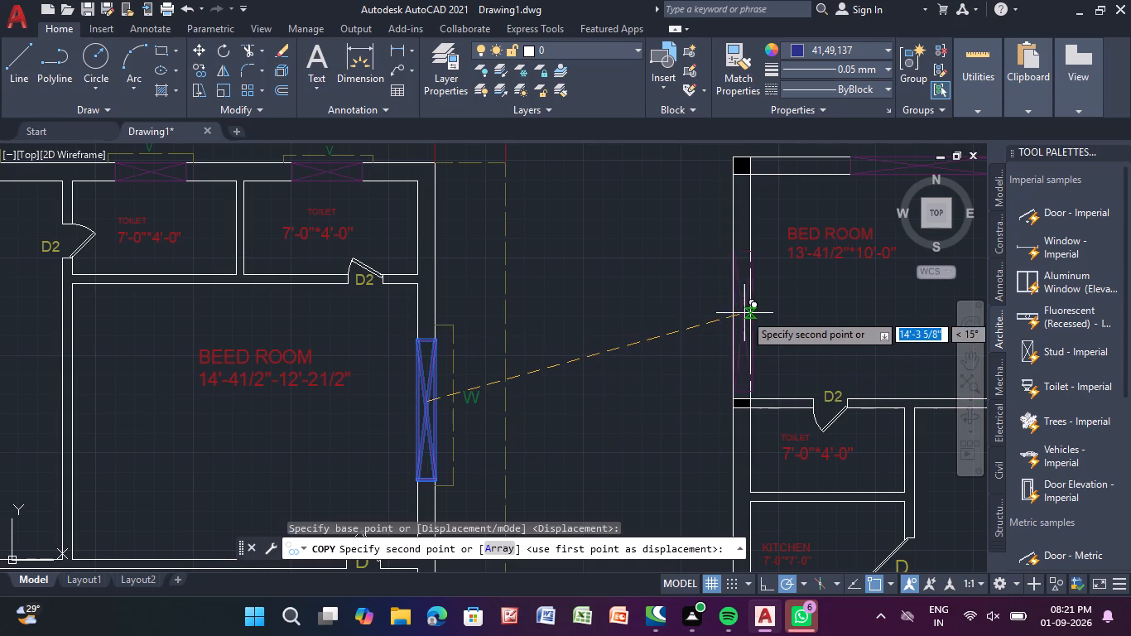
{"action": "scroll", "coordinate": [753, 308], "scroll_direction": "up", "scroll_amount": 1}
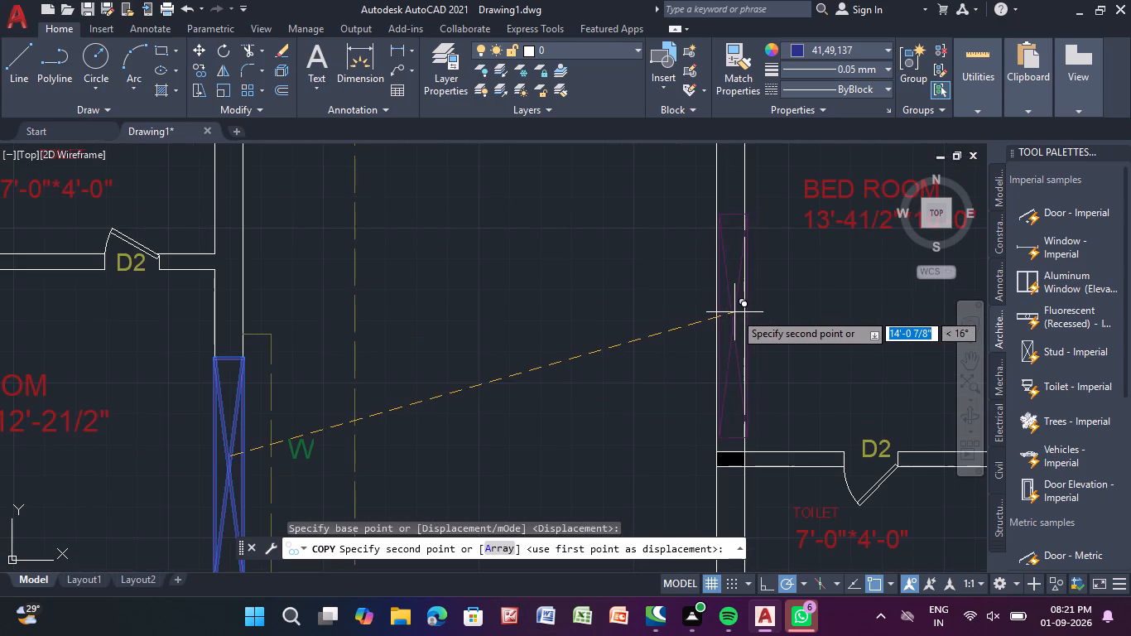
{"action": "scroll", "coordinate": [734, 312], "scroll_direction": "up", "scroll_amount": 2}
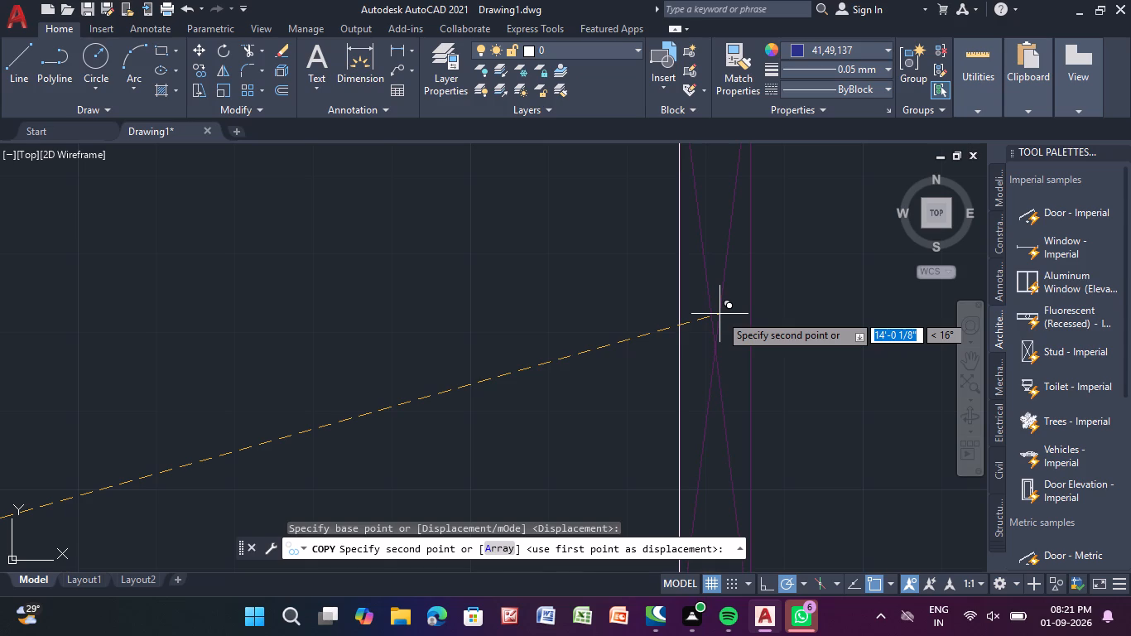
{"action": "scroll", "coordinate": [720, 314], "scroll_direction": "up", "scroll_amount": 2}
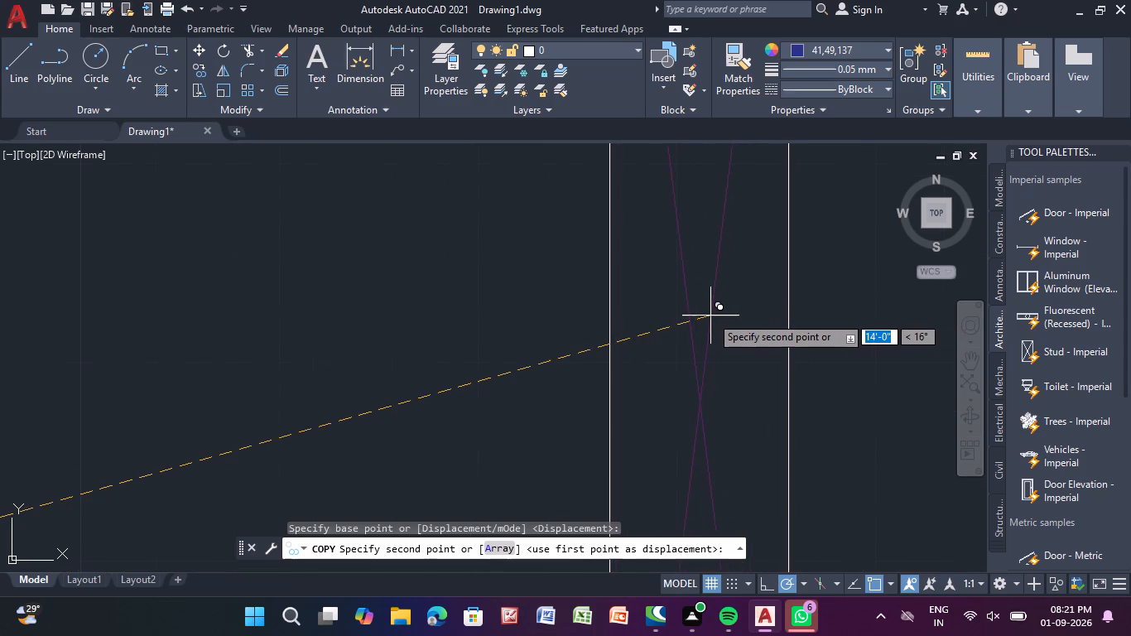
{"action": "left_click", "coordinate": [710, 316]}
Place another copy of the tall window in the right wall of the new plan's 10'-0"*10'-0" bedroom.
{"action": "scroll", "coordinate": [523, 318], "scroll_direction": "down", "scroll_amount": 3}
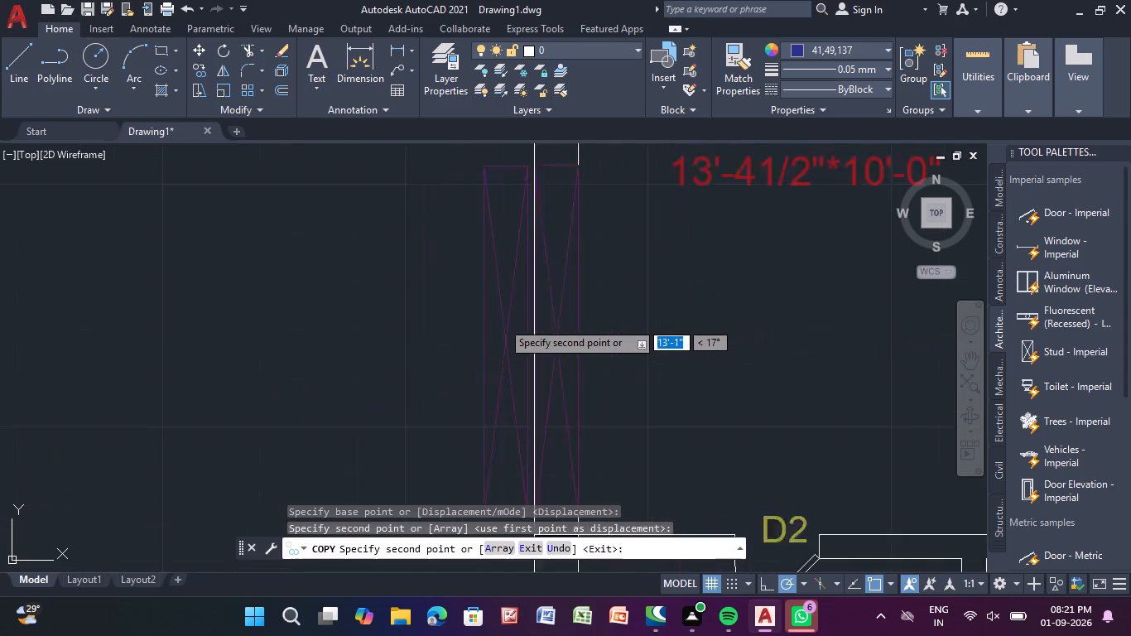
{"action": "scroll", "coordinate": [501, 321], "scroll_direction": "down", "scroll_amount": 1}
{"action": "scroll", "coordinate": [517, 327], "scroll_direction": "up", "scroll_amount": 2}
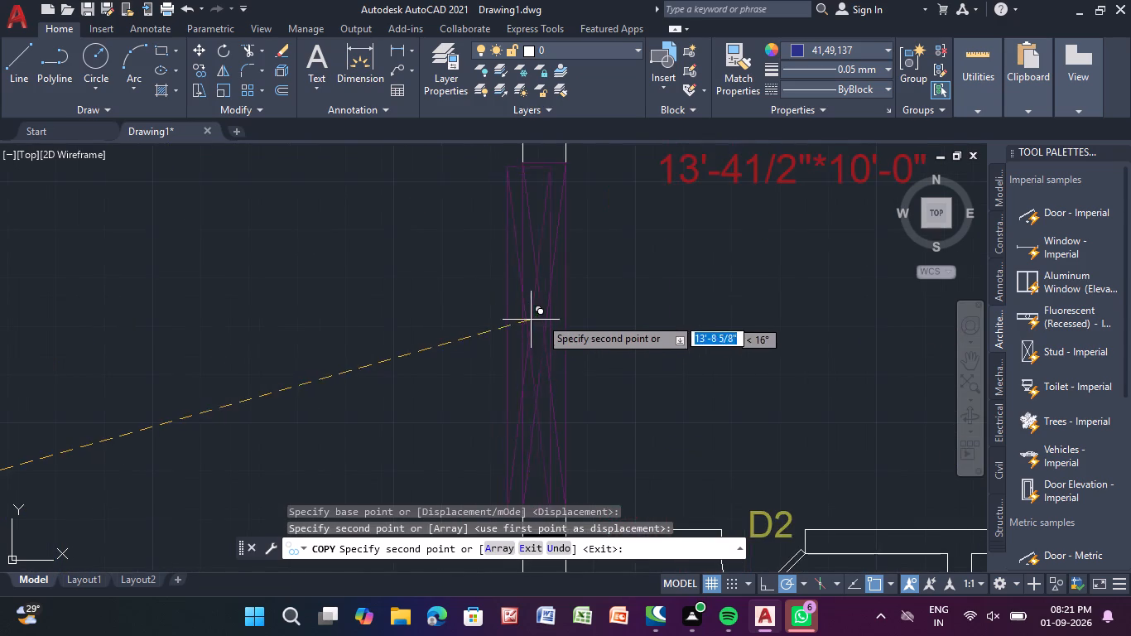
{"action": "scroll", "coordinate": [566, 311], "scroll_direction": "up", "scroll_amount": 5}
{"action": "scroll", "coordinate": [566, 310], "scroll_direction": "down", "scroll_amount": 9}
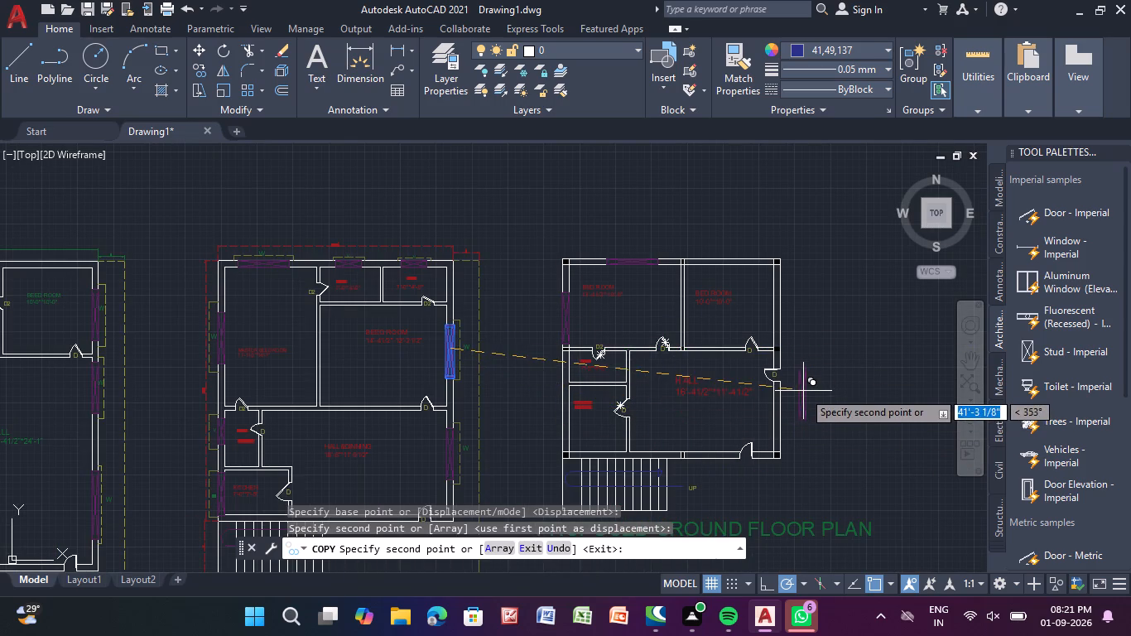
{"action": "scroll", "coordinate": [789, 305], "scroll_direction": "up", "scroll_amount": 3}
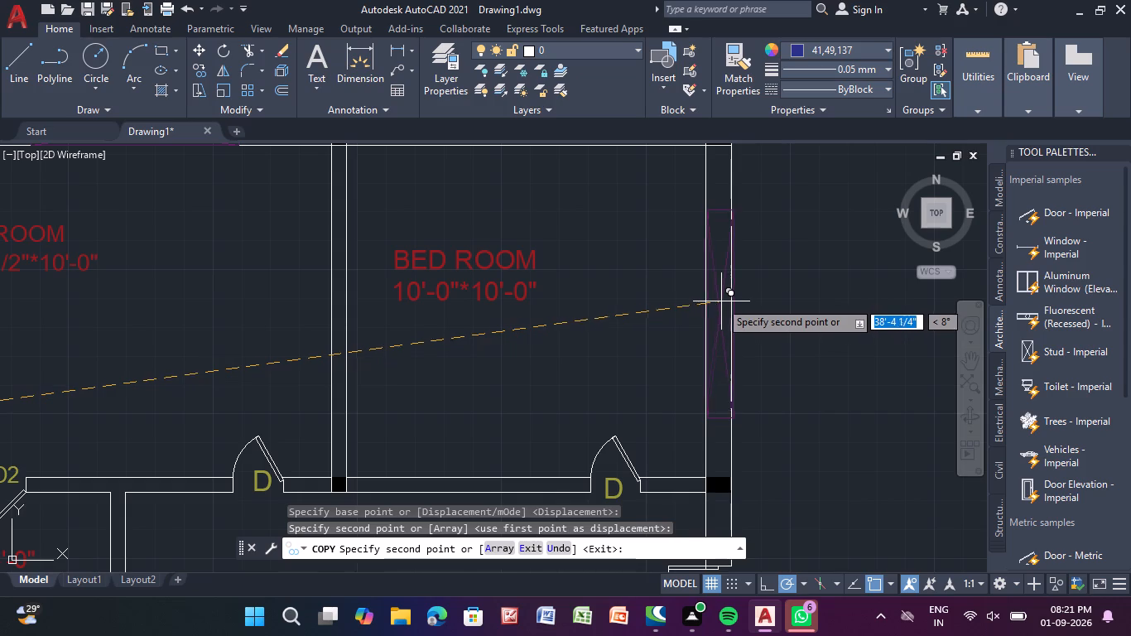
{"action": "left_click", "coordinate": [720, 301]}
Place another copy of the tall window in the new plan's hall right wall, between the side door and the bottom corner column.
{"action": "scroll", "coordinate": [793, 336], "scroll_direction": "down", "scroll_amount": 1}
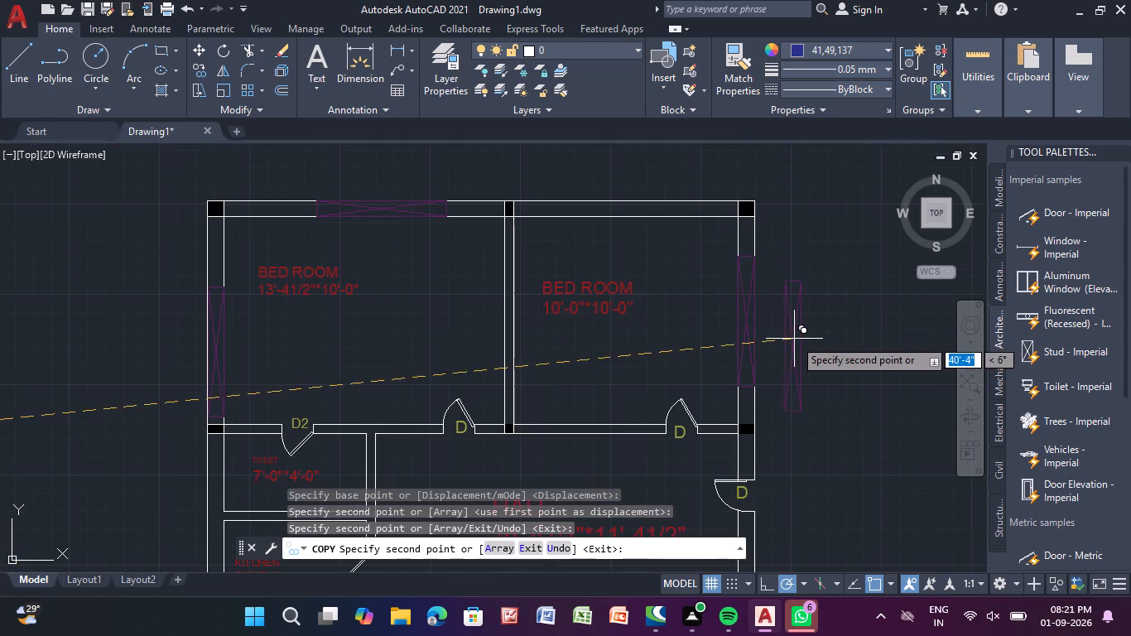
{"action": "middle_click_drag", "start_coordinate": [800, 428], "coordinate": [772, 226]}
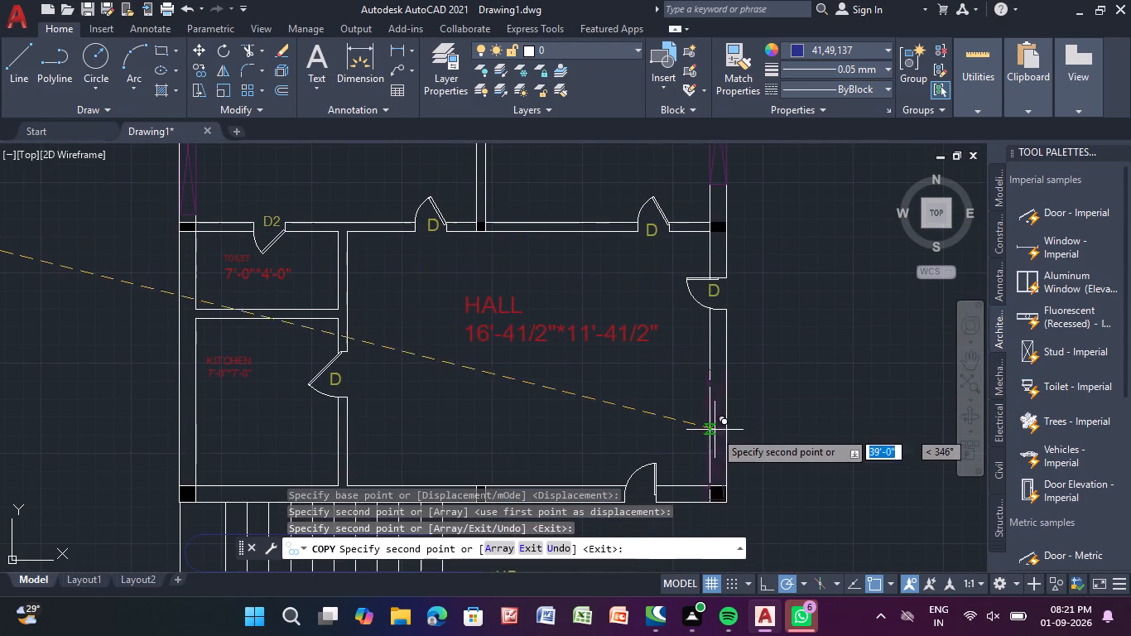
{"action": "scroll", "coordinate": [715, 407], "scroll_direction": "up", "scroll_amount": 3}
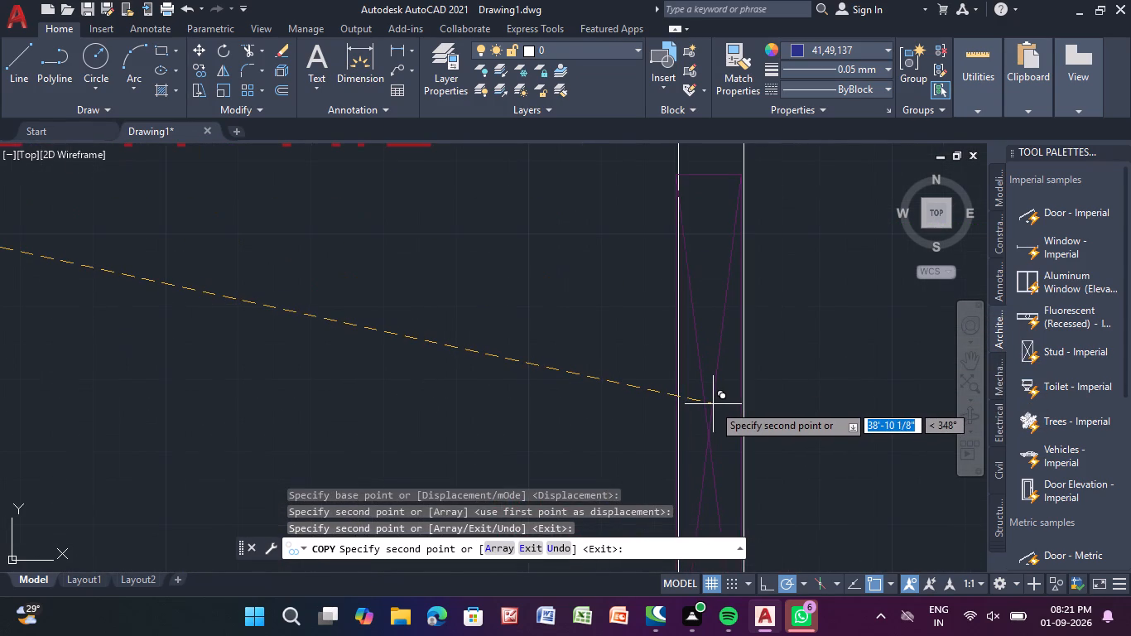
{"action": "left_click", "coordinate": [715, 402]}
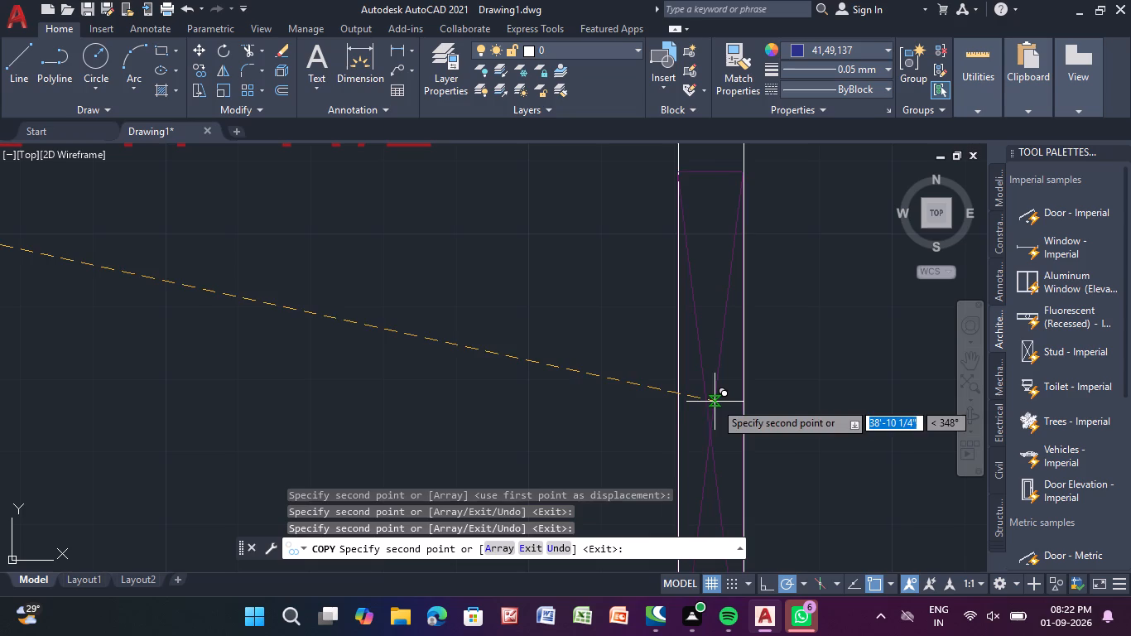
{"action": "scroll", "coordinate": [441, 337], "scroll_direction": "down", "scroll_amount": 2}
{"action": "middle_click_drag", "start_coordinate": [440, 340], "coordinate": [847, 328]}
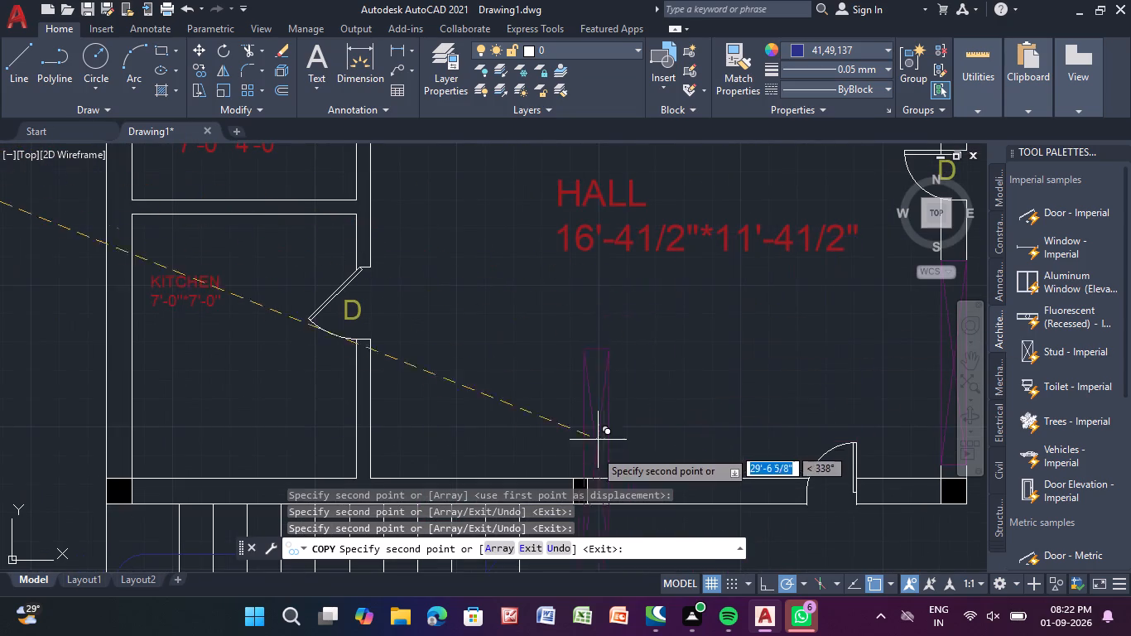
{"action": "scroll", "coordinate": [633, 330], "scroll_direction": "down", "scroll_amount": 1}
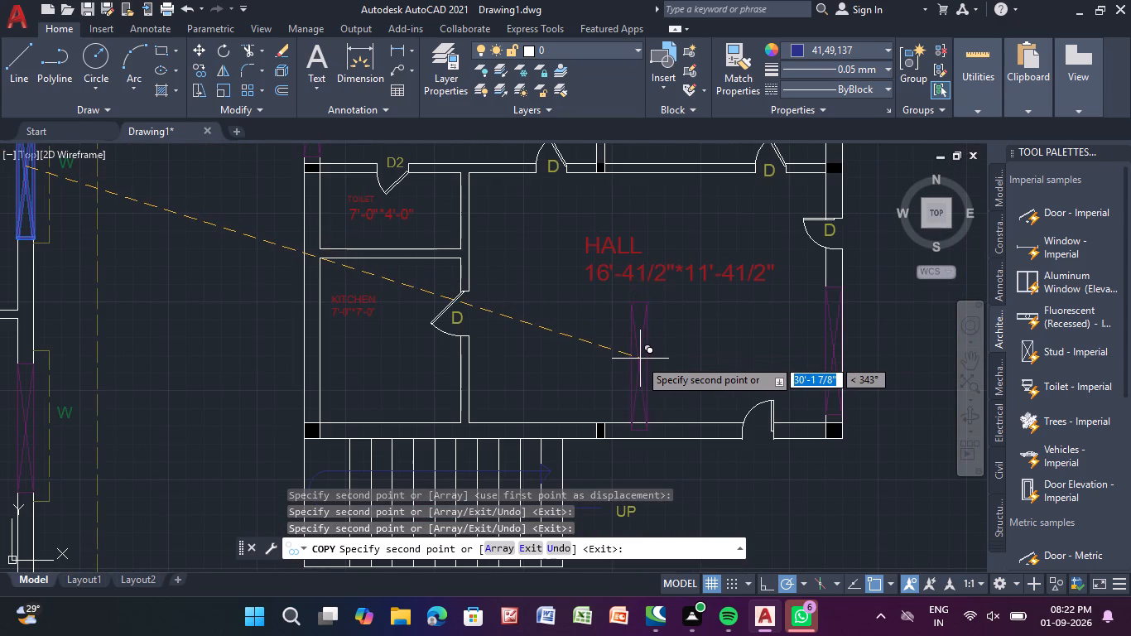
{"action": "key", "text": "Escape"}
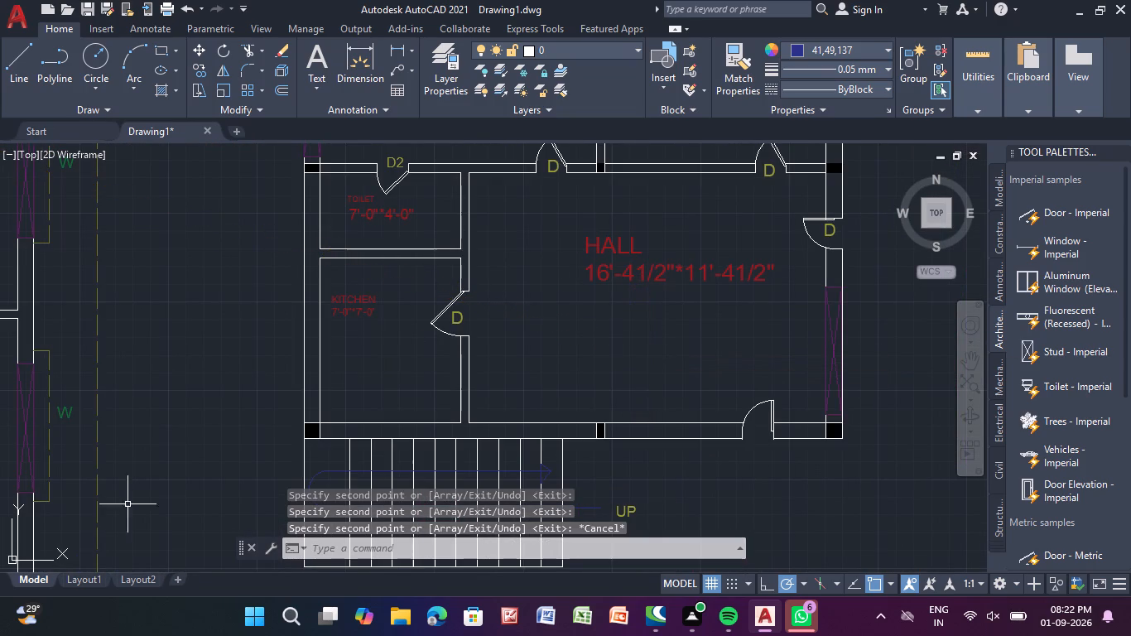
Copy the small window from the left wall of the neighbouring plan's toilet into the left wall of the new plan's toilet.
{"action": "middle_click_drag", "start_coordinate": [248, 428], "coordinate": [722, 378]}
{"action": "scroll", "coordinate": [535, 346], "scroll_direction": "down", "scroll_amount": 1}
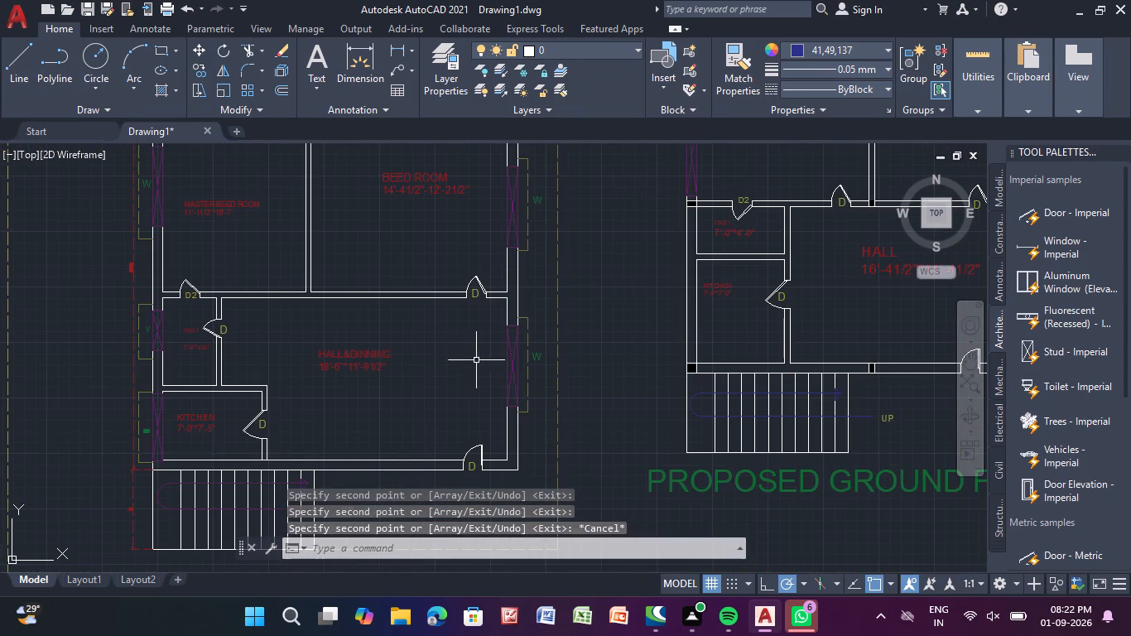
{"action": "middle_click_drag", "start_coordinate": [203, 373], "coordinate": [228, 332]}
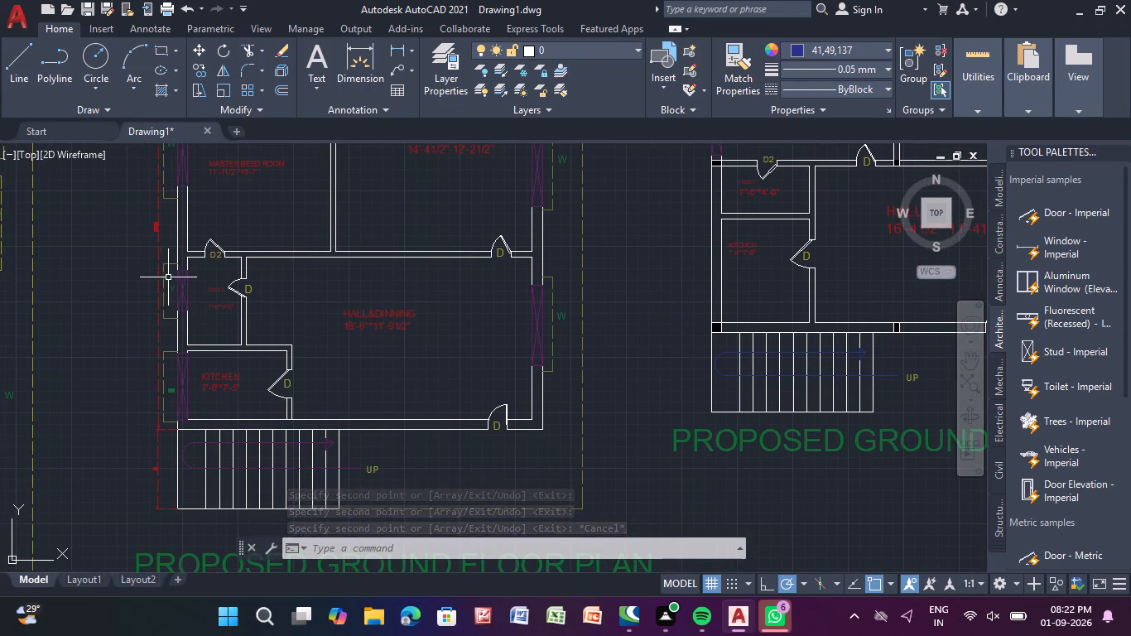
{"action": "left_click", "coordinate": [178, 277]}
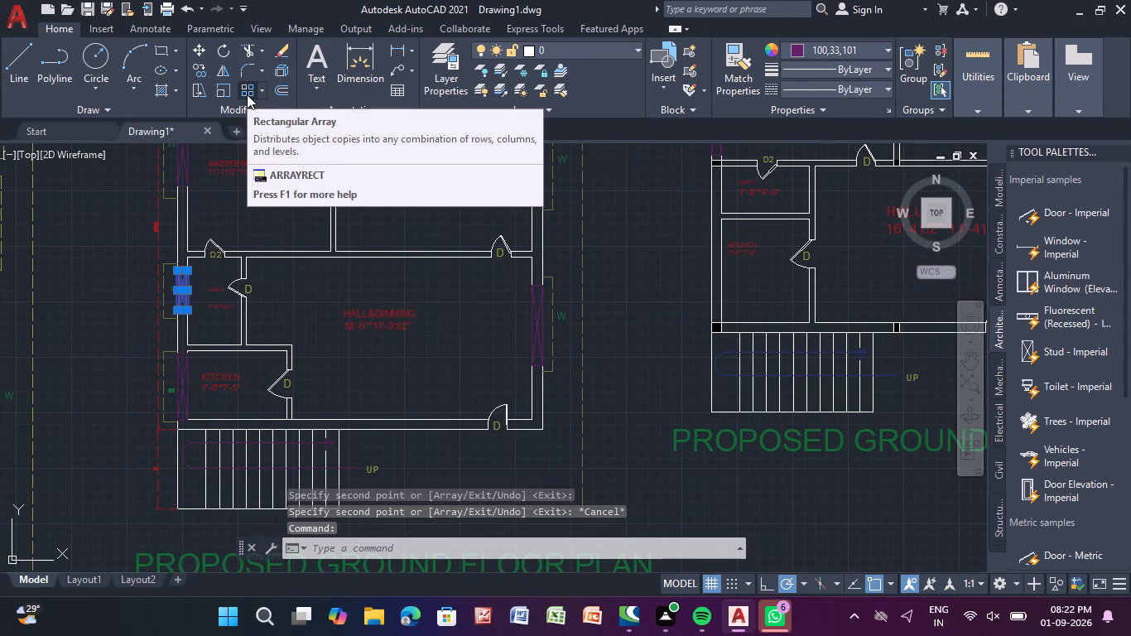
{"action": "left_click", "coordinate": [202, 69]}
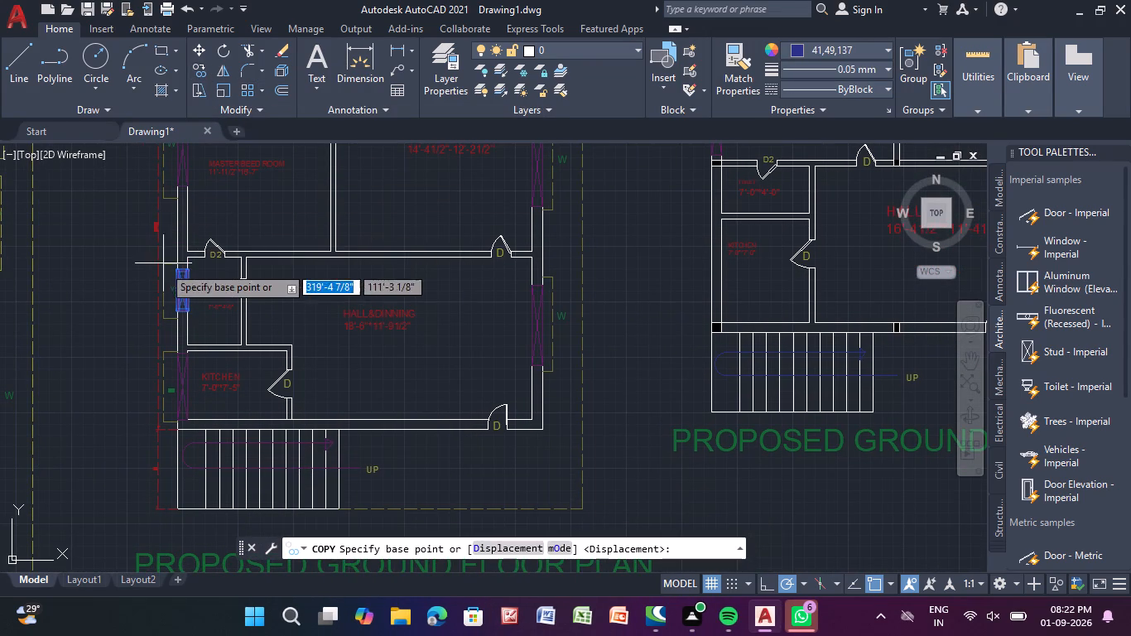
{"action": "left_click_drag", "start_coordinate": [176, 282], "coordinate": [212, 282]}
{"action": "middle_click_drag", "start_coordinate": [694, 256], "coordinate": [465, 330]}
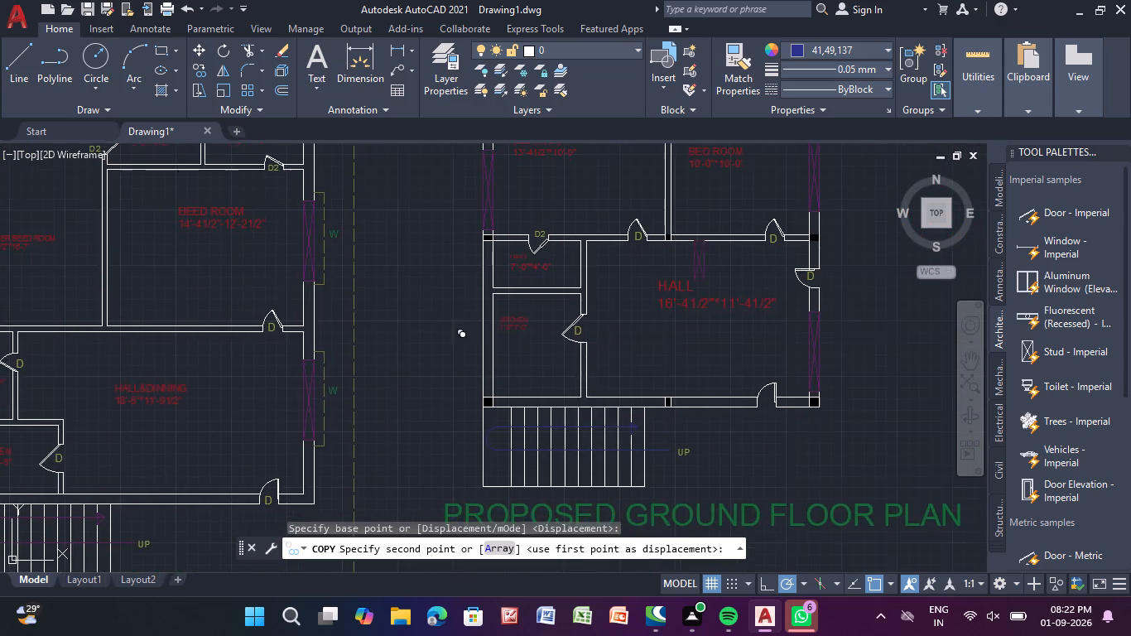
{"action": "scroll", "coordinate": [495, 303], "scroll_direction": "up", "scroll_amount": 3}
{"action": "middle_click_drag", "start_coordinate": [476, 235], "coordinate": [347, 428]}
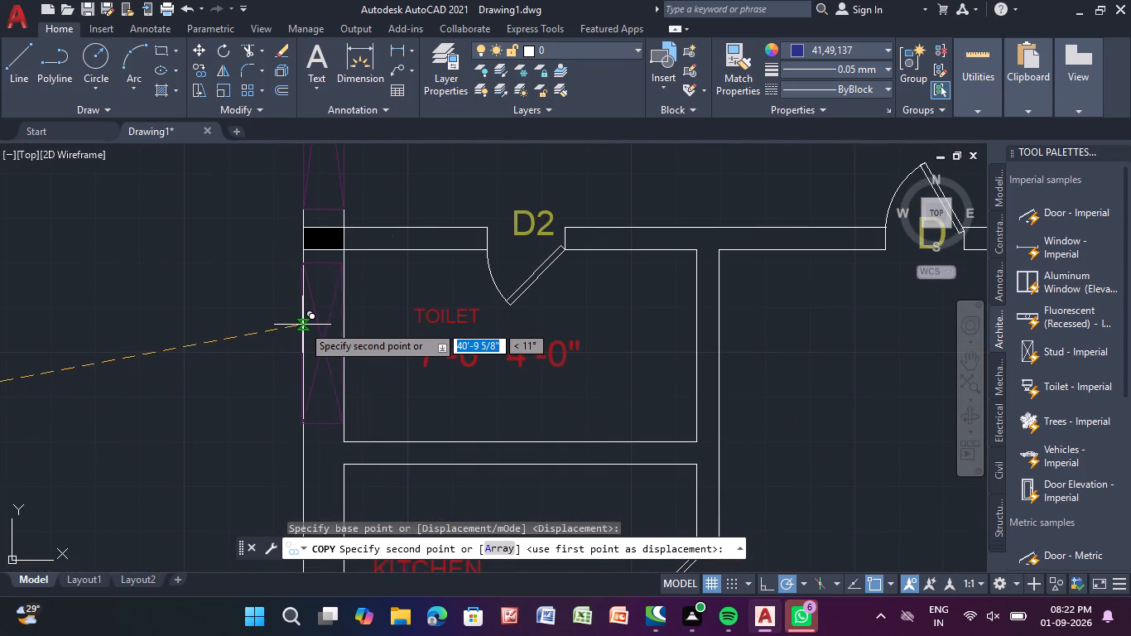
{"action": "left_click", "coordinate": [303, 325]}
Place another copy of the small window in the left wall of the new plan's kitchen.
{"action": "middle_click_drag", "start_coordinate": [302, 416], "coordinate": [302, 414]}
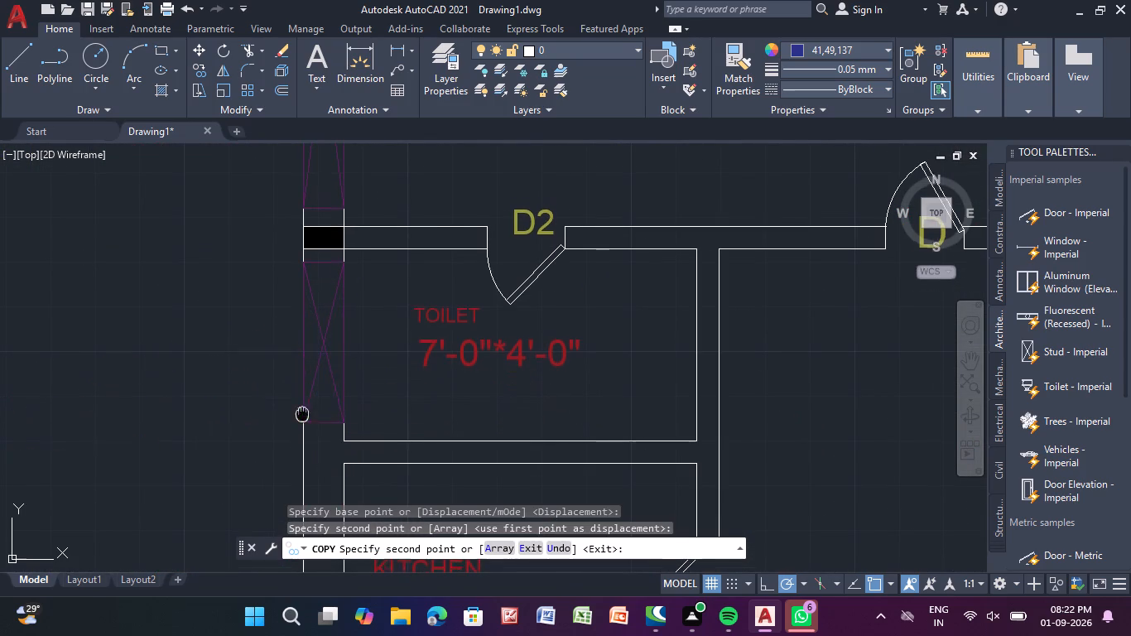
{"action": "middle_click_drag", "start_coordinate": [302, 414], "coordinate": [544, 0]}
{"action": "middle_click_drag", "start_coordinate": [570, 229], "coordinate": [556, 261]}
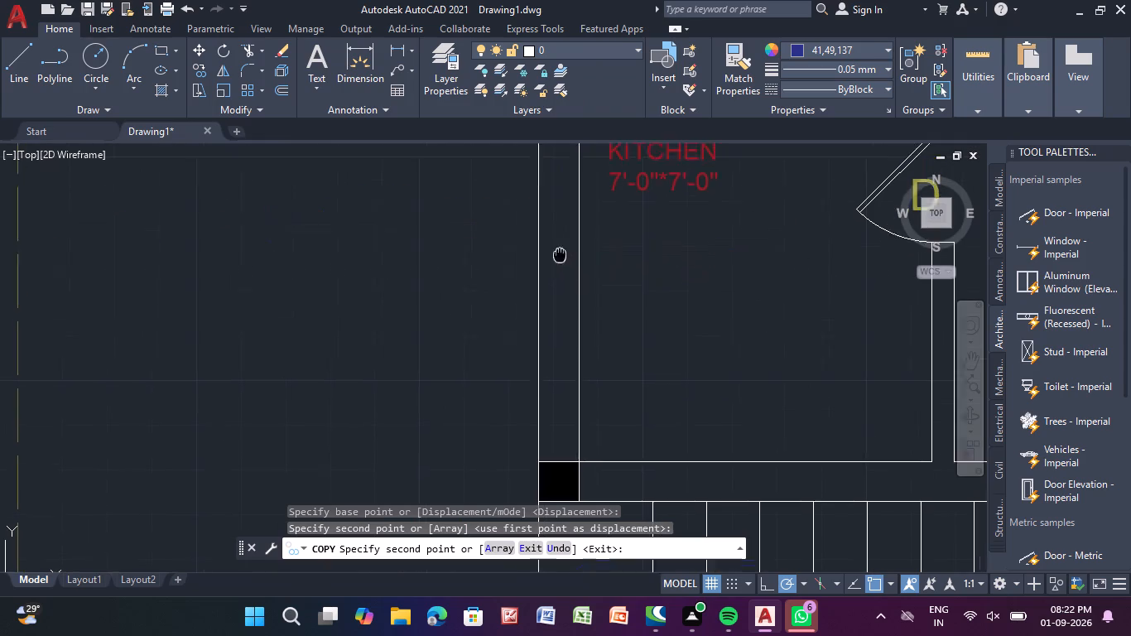
{"action": "middle_click_drag", "start_coordinate": [556, 261], "coordinate": [475, 407]}
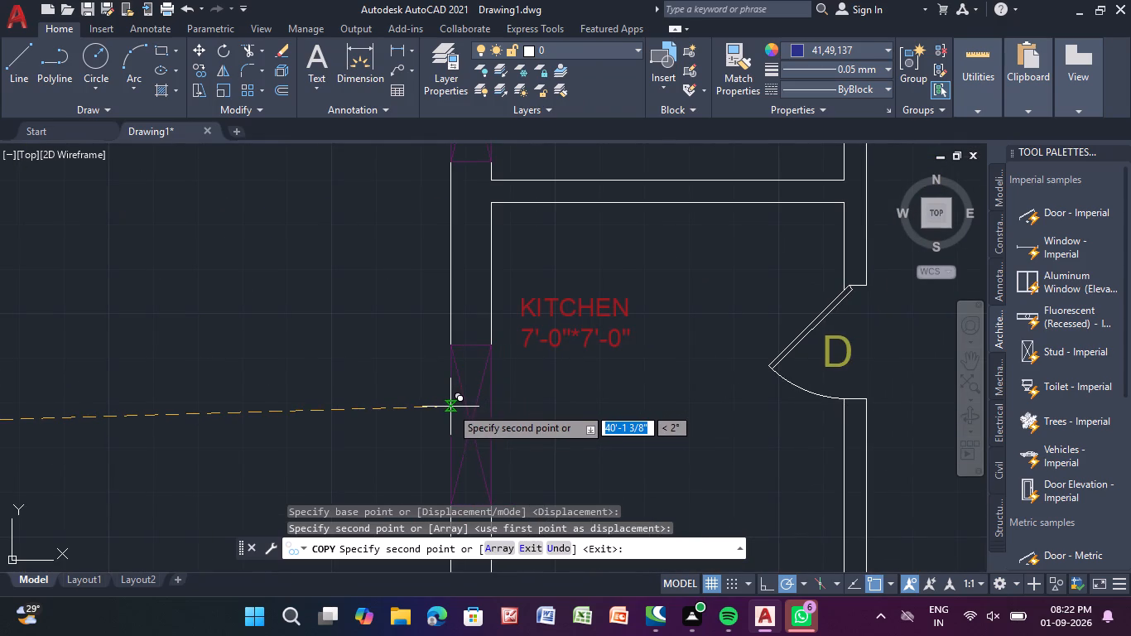
{"action": "left_click", "coordinate": [450, 406]}
{"action": "key", "text": "Escape"}
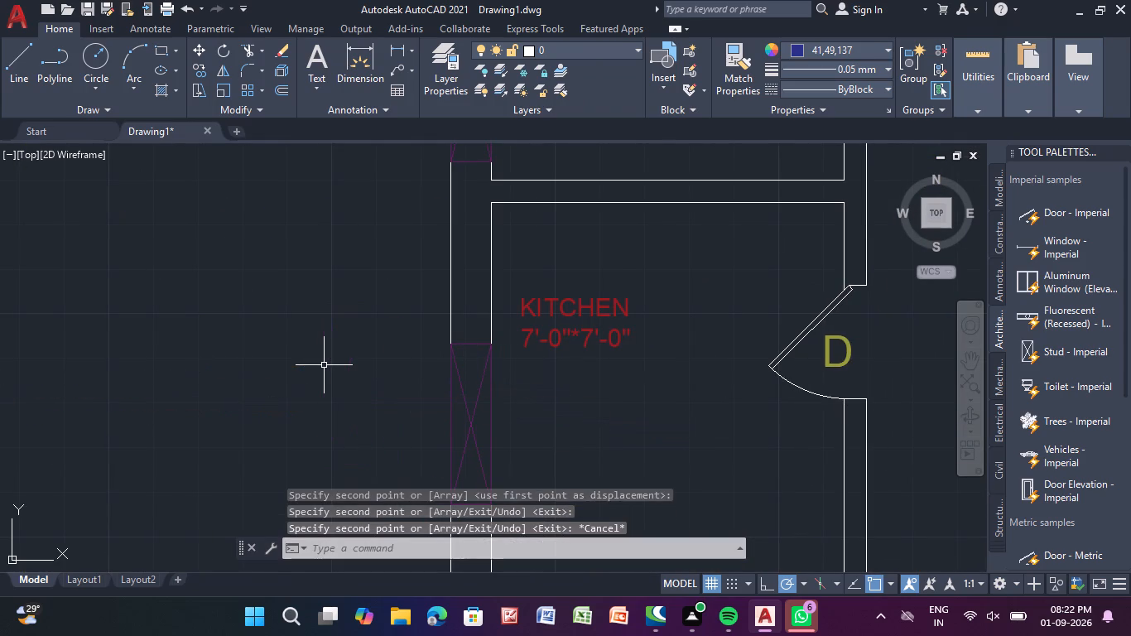
Examine the new plan's windows and compare its layout with the neighbouring ground floor plans.
{"action": "scroll", "coordinate": [426, 364], "scroll_direction": "down", "scroll_amount": 2}
{"action": "scroll", "coordinate": [553, 358], "scroll_direction": "down", "scroll_amount": 1}
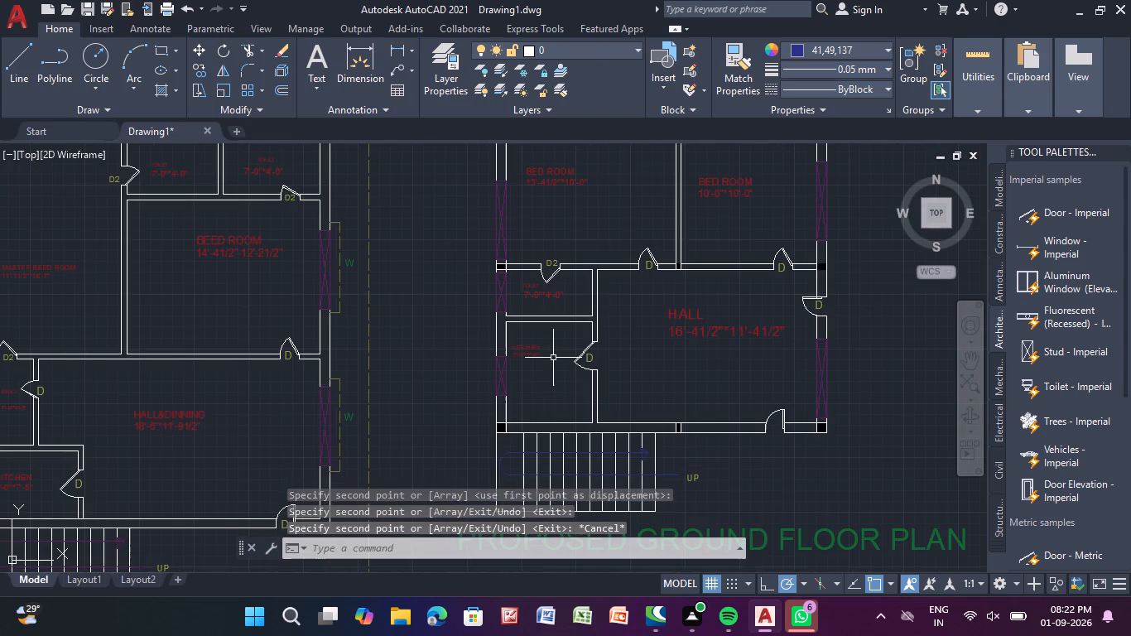
{"action": "middle_click_drag", "start_coordinate": [542, 378], "coordinate": [527, 412]}
{"action": "scroll", "coordinate": [546, 391], "scroll_direction": "down", "scroll_amount": 2}
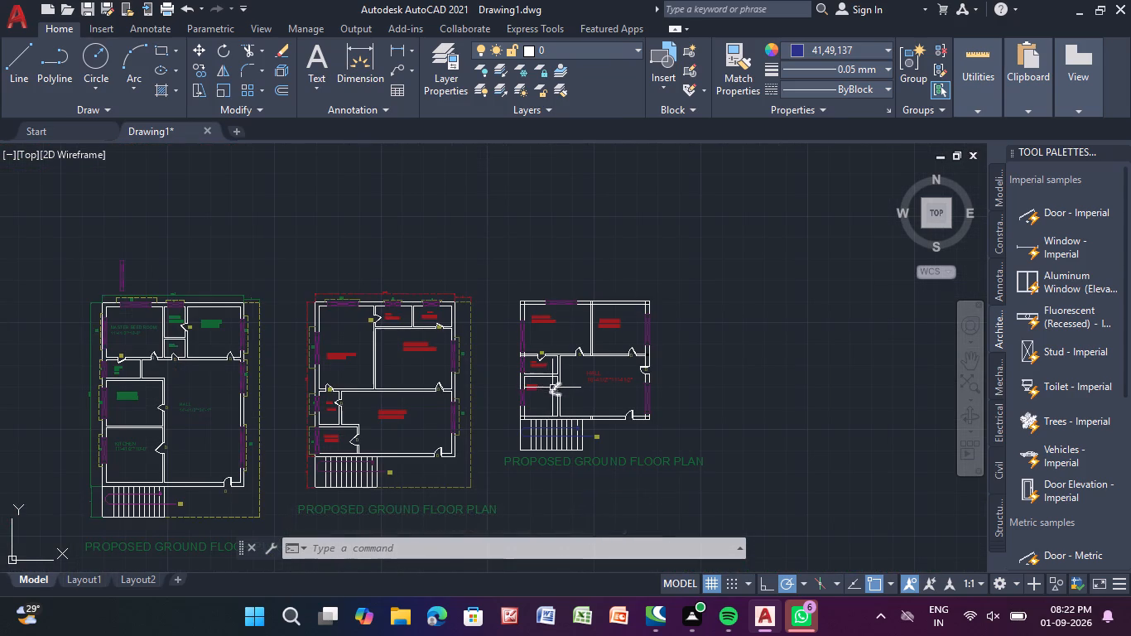
{"action": "middle_click_drag", "start_coordinate": [552, 385], "coordinate": [575, 317]}
{"action": "scroll", "coordinate": [575, 317], "scroll_direction": "up", "scroll_amount": 3}
{"action": "middle_click_drag", "start_coordinate": [562, 362], "coordinate": [550, 397]}
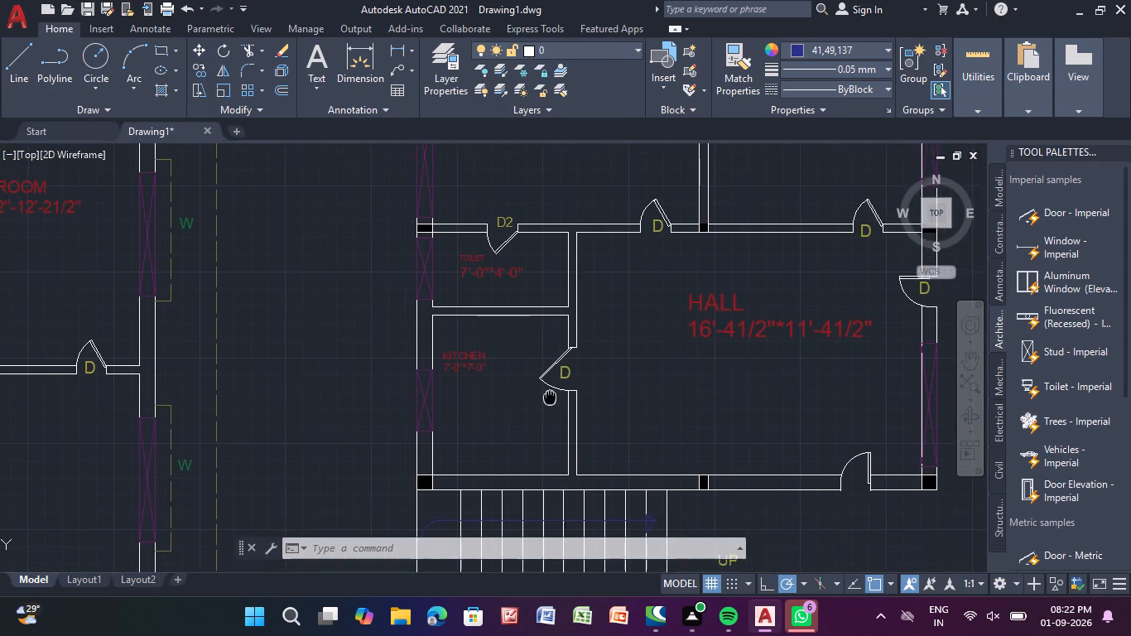
{"action": "middle_click_drag", "start_coordinate": [550, 397], "coordinate": [544, 411]}
{"action": "scroll", "coordinate": [551, 392], "scroll_direction": "down", "scroll_amount": 1}
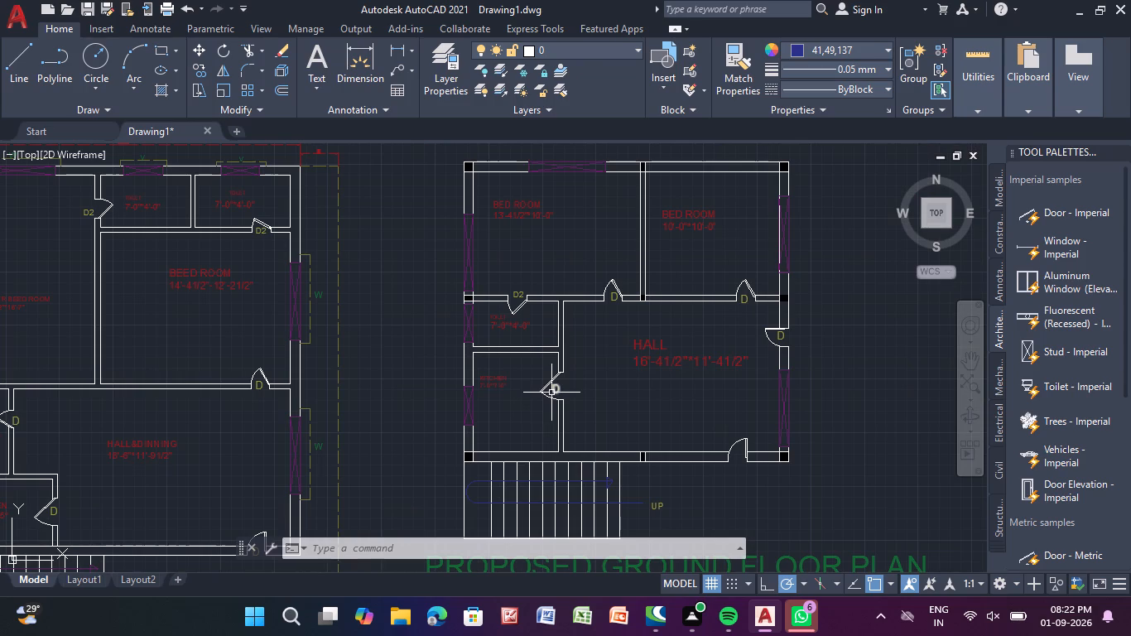
{"action": "middle_click_drag", "start_coordinate": [556, 399], "coordinate": [542, 454]}
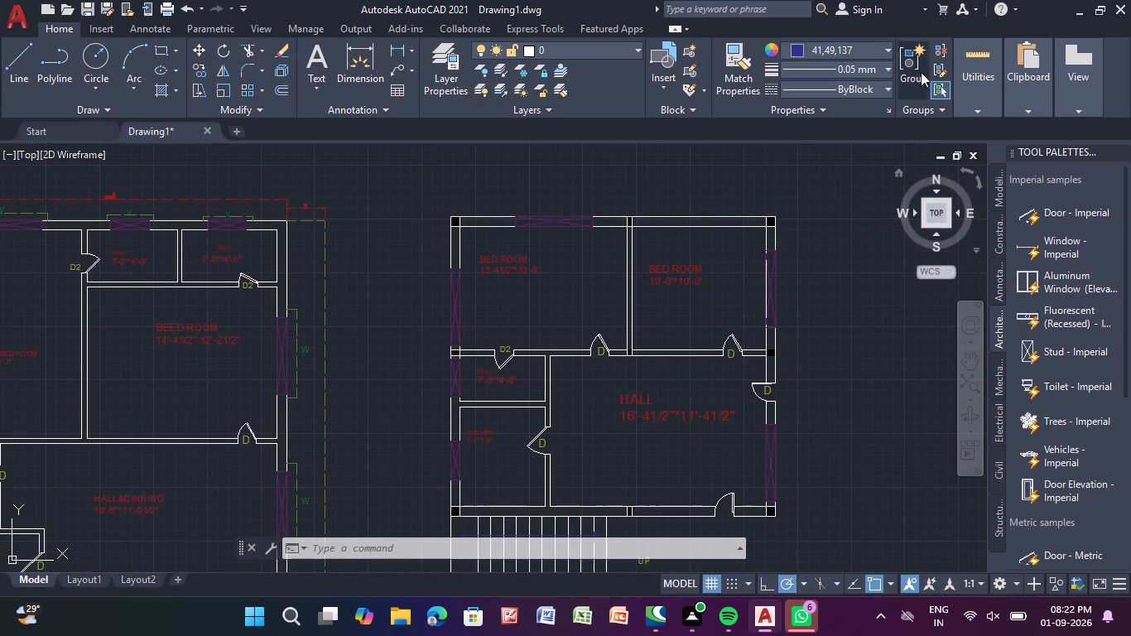
Set the current object colour to dark green 19,103,52 and the linetype to the dashed ACAD_ISO02W100.
{"action": "left_click", "coordinate": [866, 51]}
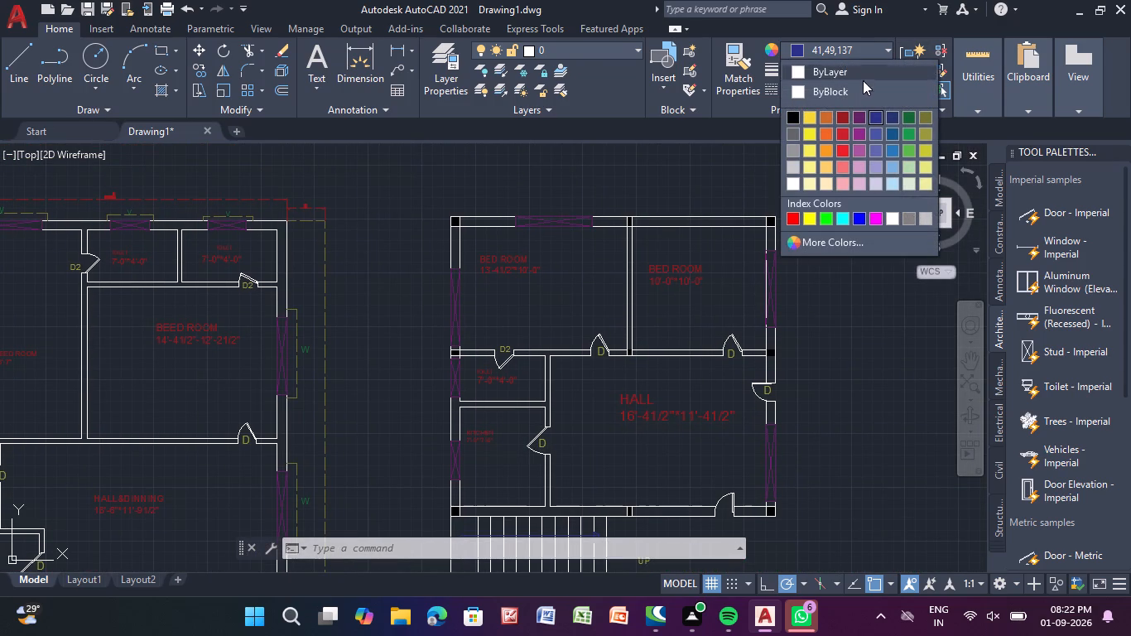
{"action": "left_click", "coordinate": [906, 120]}
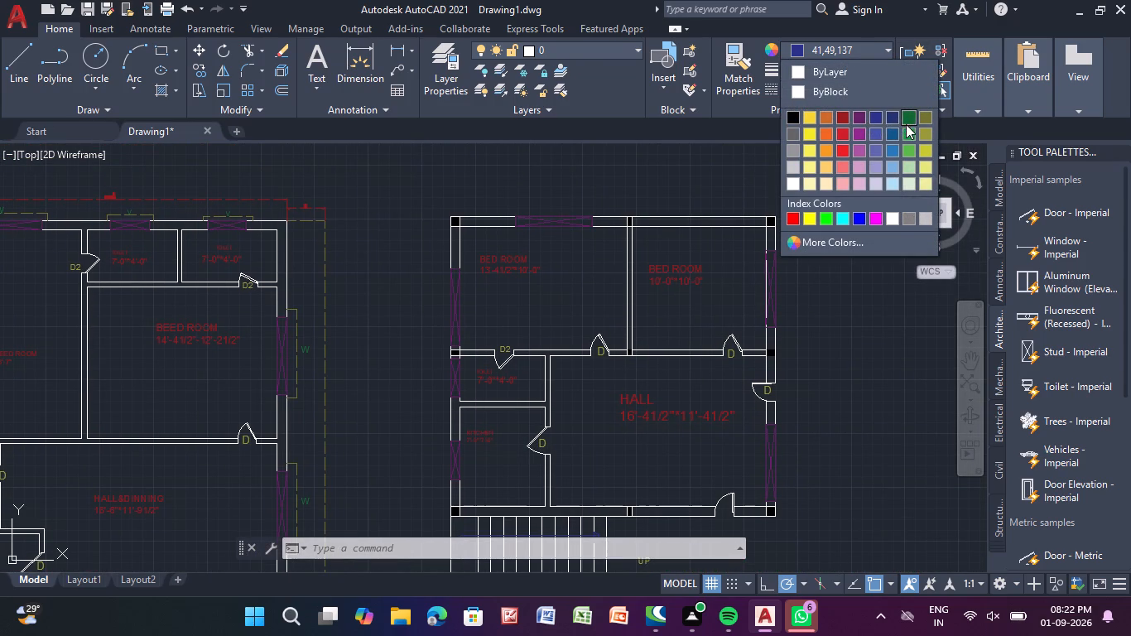
{"action": "left_click", "coordinate": [843, 85]}
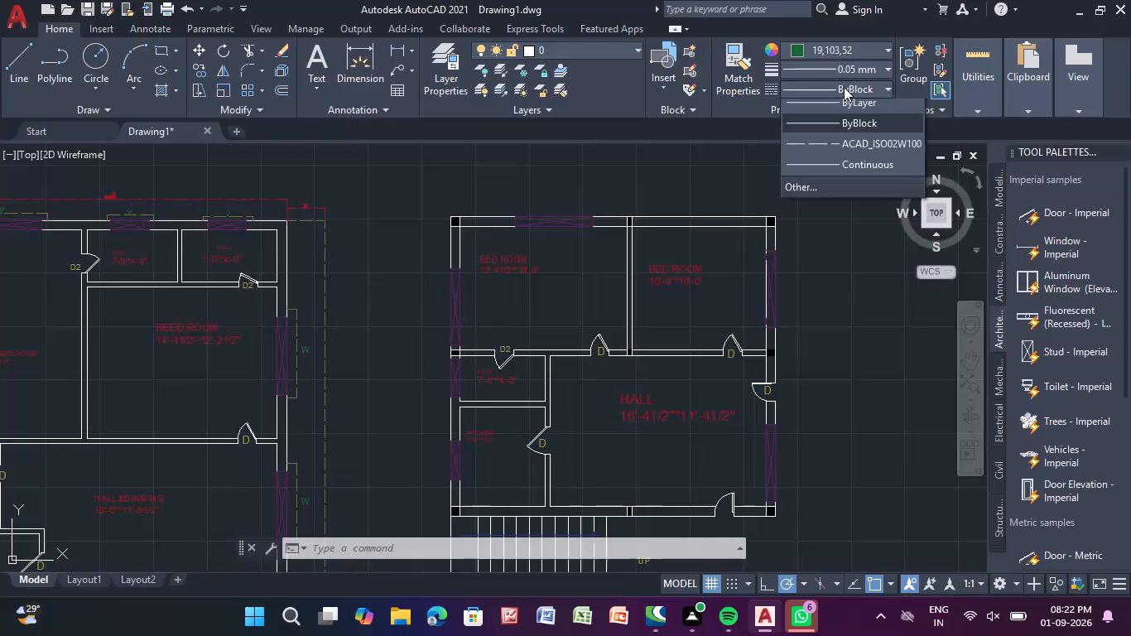
{"action": "left_click", "coordinate": [853, 144]}
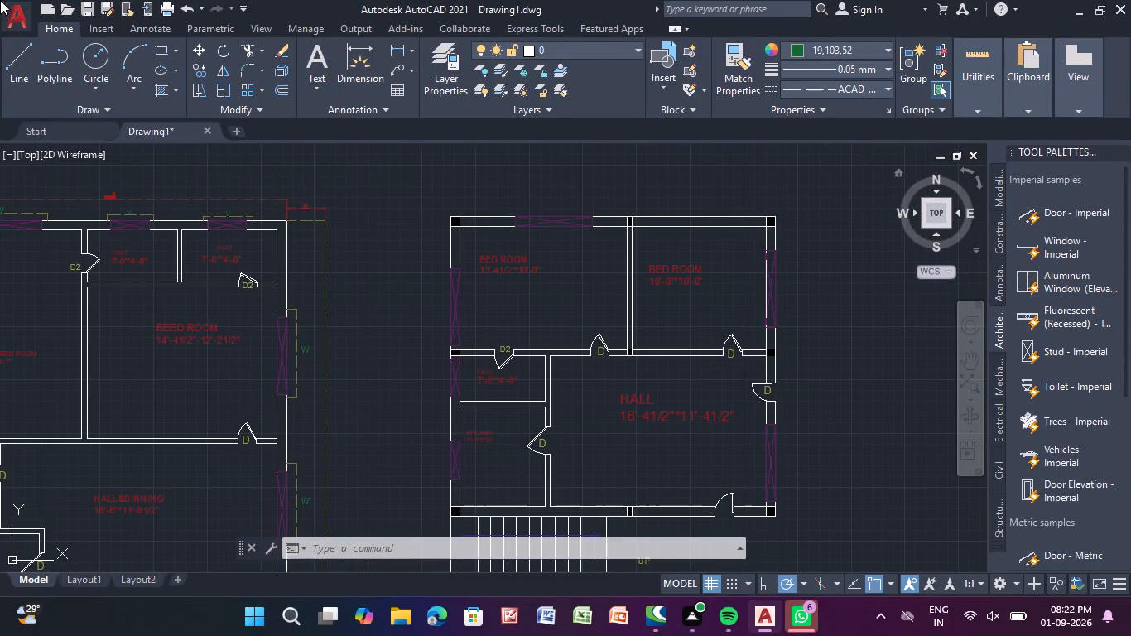
Draw dashed lines from the new plan's top-right corner 3'-0" outward, about 29'-3" down, and back to the staircase's bottom-right corner.
{"action": "left_click", "coordinate": [28, 47]}
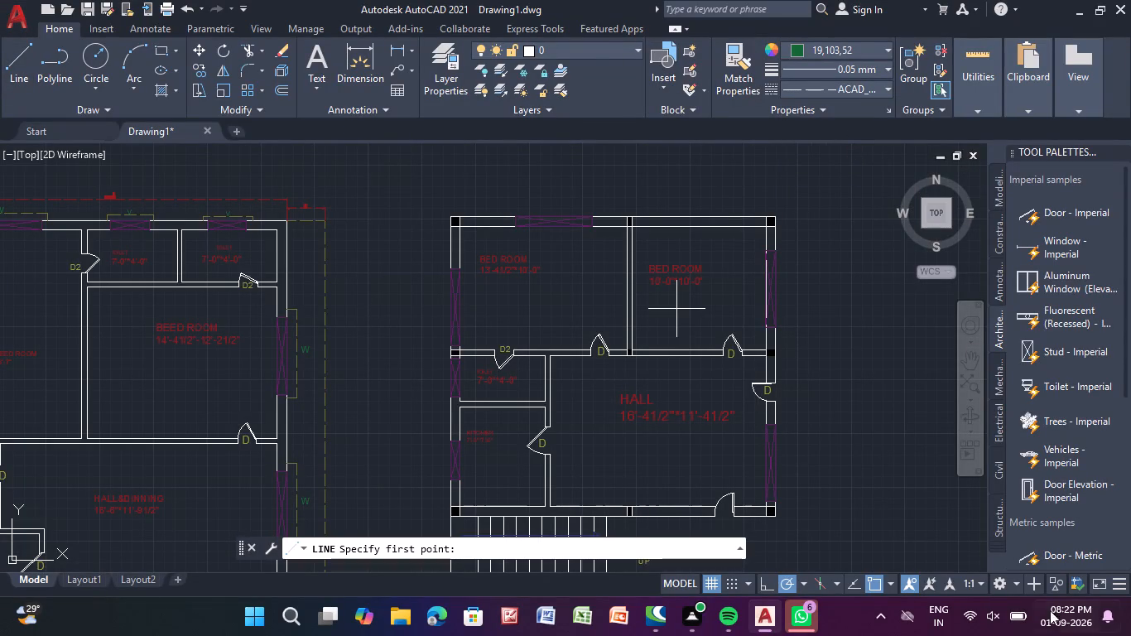
{"action": "left_click", "coordinate": [777, 219]}
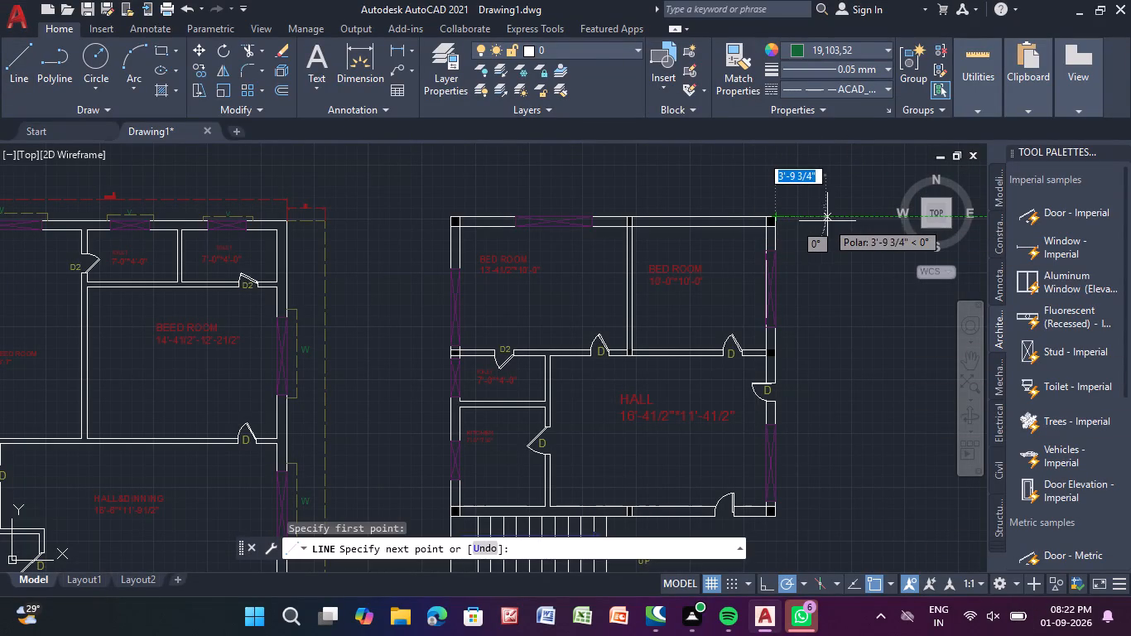
{"action": "type", "text": "3'-0"}
{"action": "key", "text": "shift+quotedbl"}
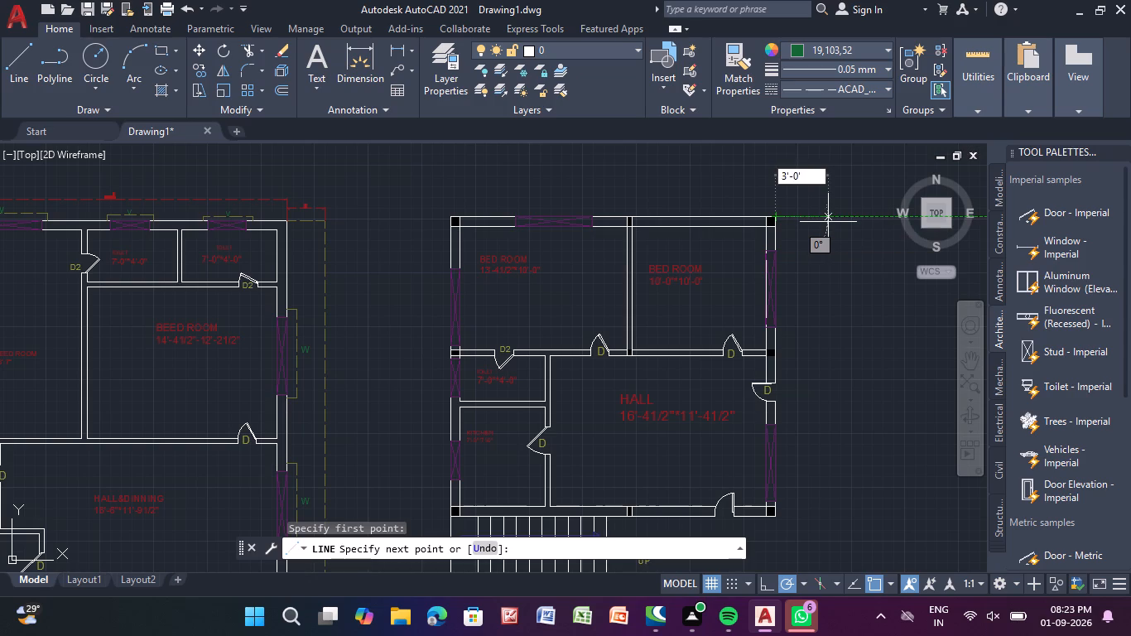
{"action": "key", "text": "Return"}
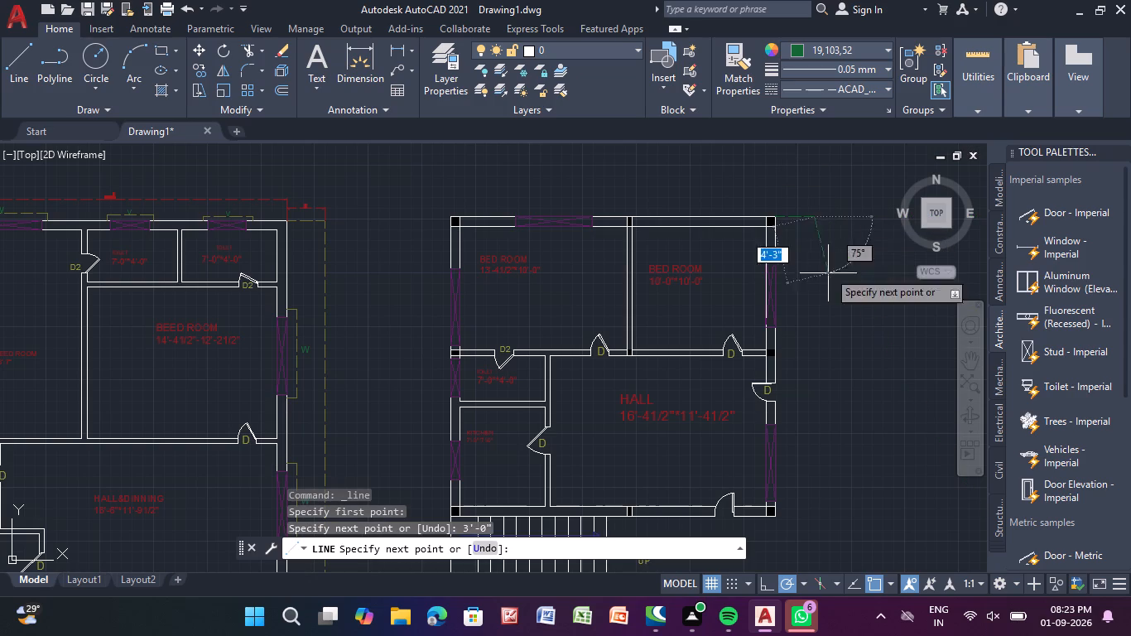
{"action": "middle_click_drag", "start_coordinate": [808, 480], "coordinate": [805, 390]}
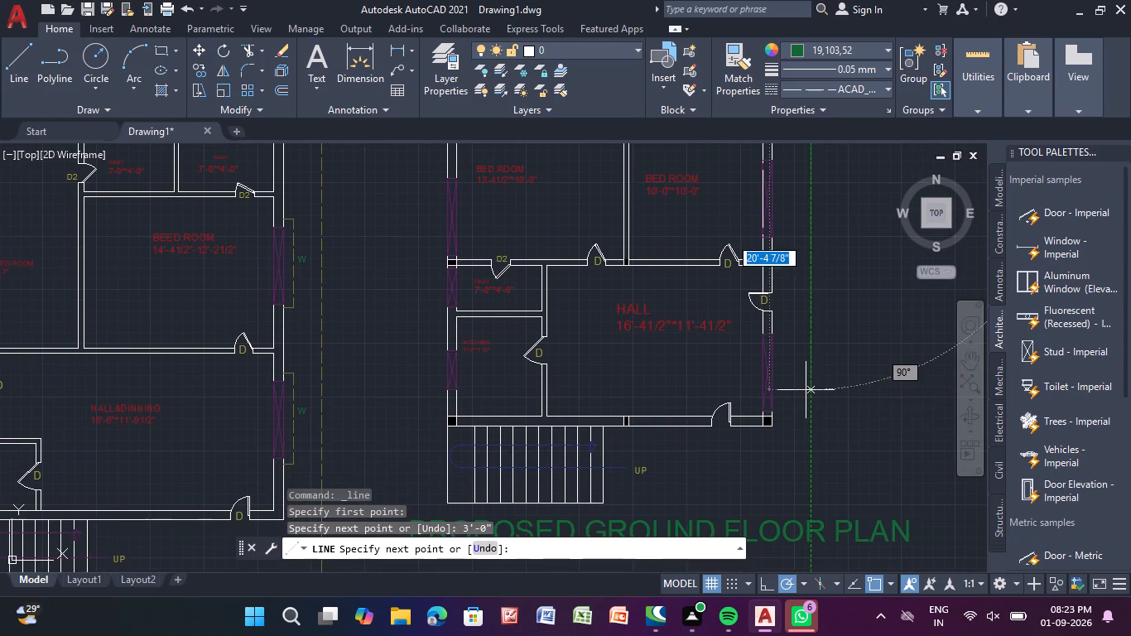
{"action": "middle_click_drag", "start_coordinate": [806, 394], "coordinate": [824, 306]}
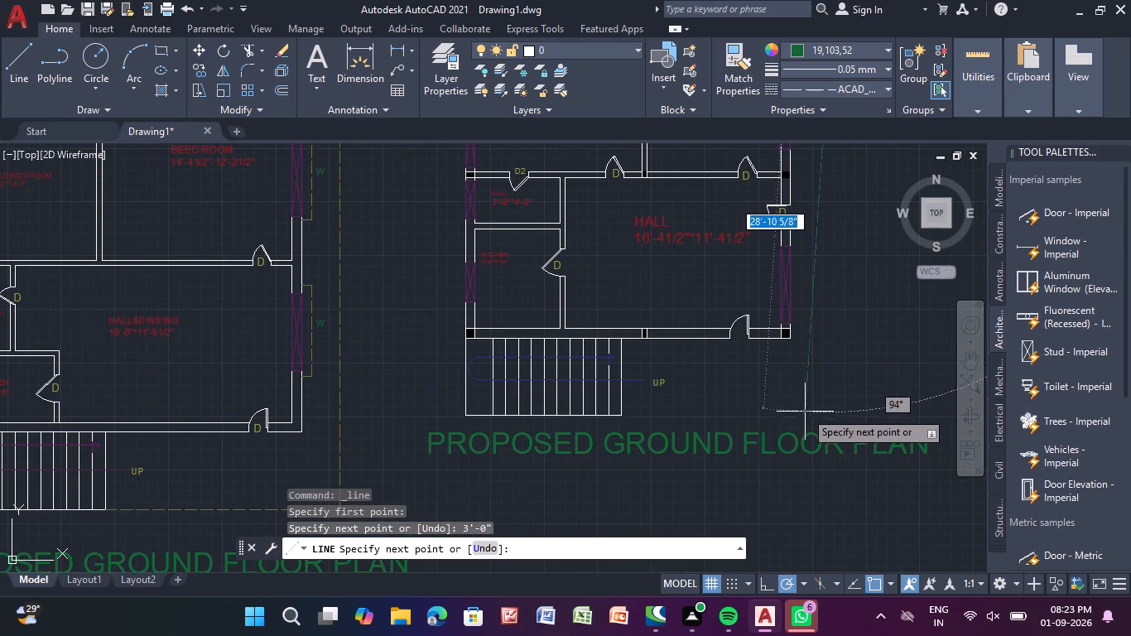
{"action": "scroll", "coordinate": [647, 422], "scroll_direction": "up", "scroll_amount": 2}
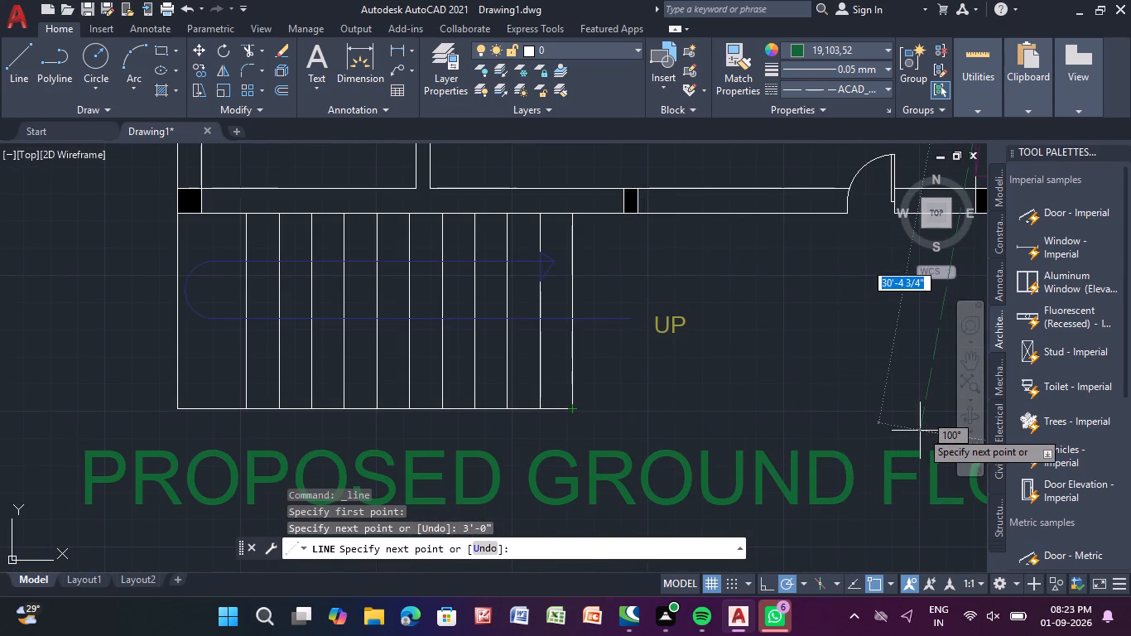
{"action": "scroll", "coordinate": [922, 428], "scroll_direction": "down", "scroll_amount": 1}
{"action": "middle_click_drag", "start_coordinate": [922, 427], "coordinate": [545, 352]}
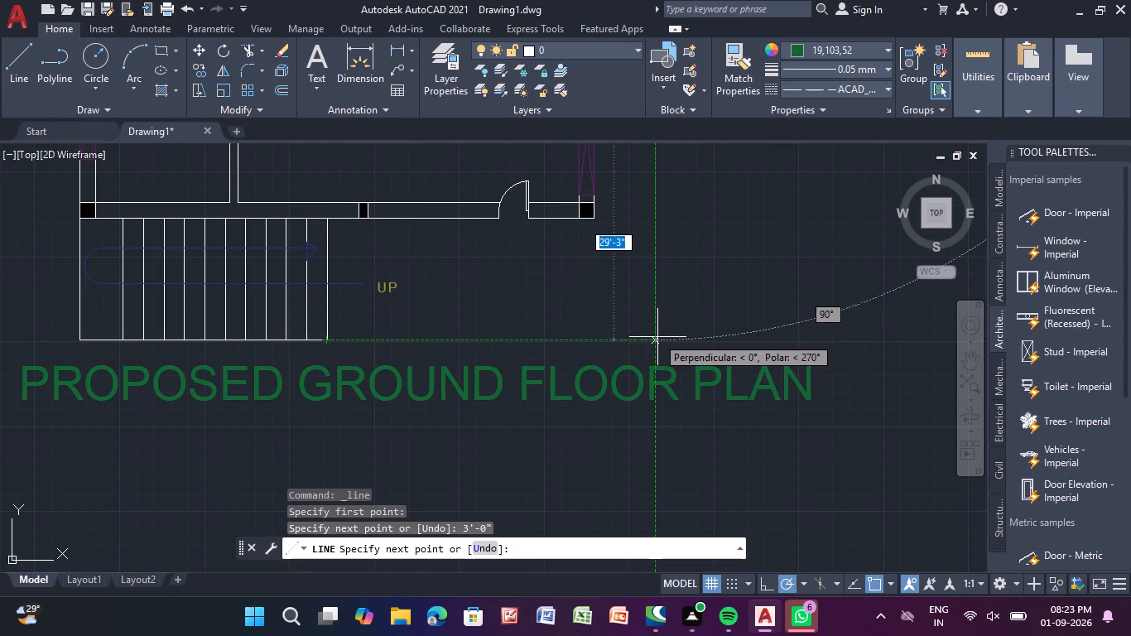
{"action": "left_click", "coordinate": [657, 339]}
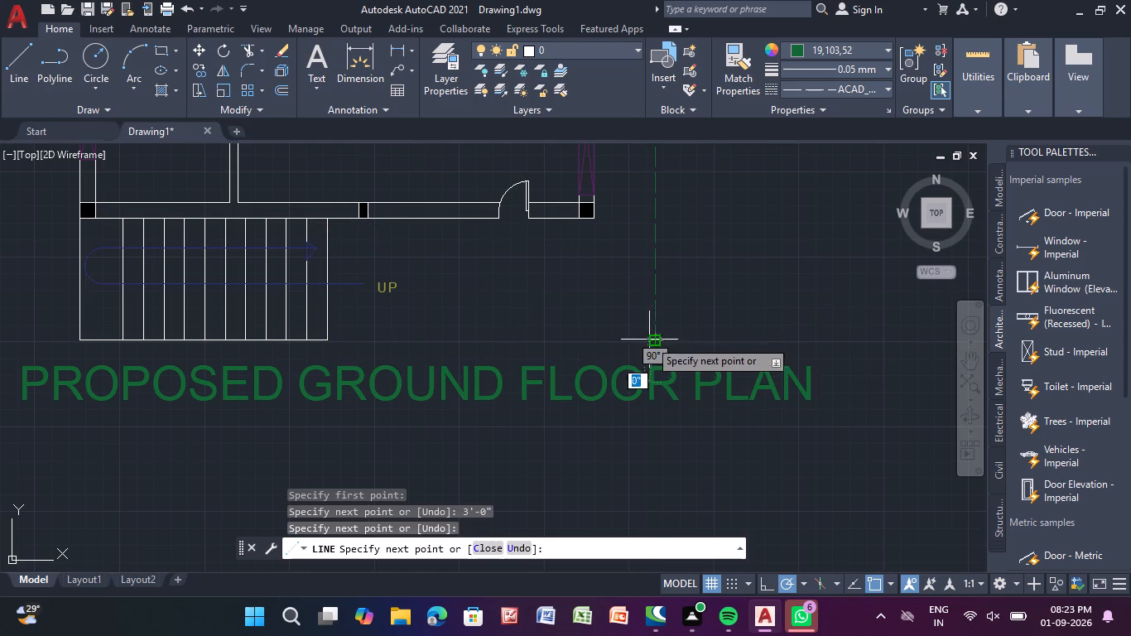
{"action": "left_click_drag", "start_coordinate": [322, 337], "coordinate": [331, 335]}
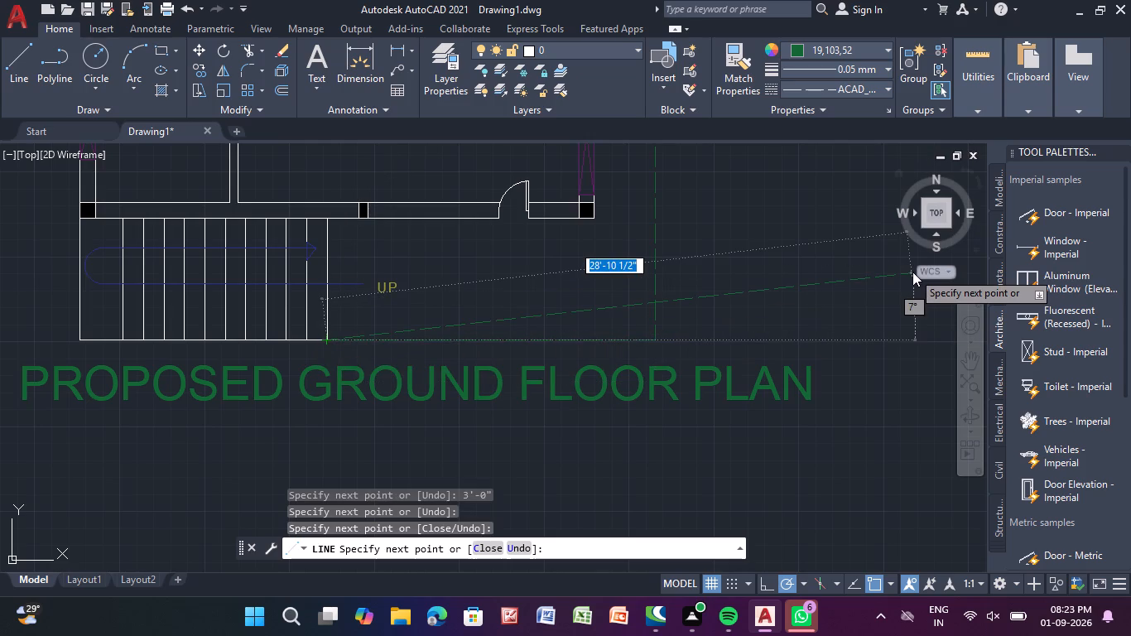
{"action": "key", "text": "Escape"}
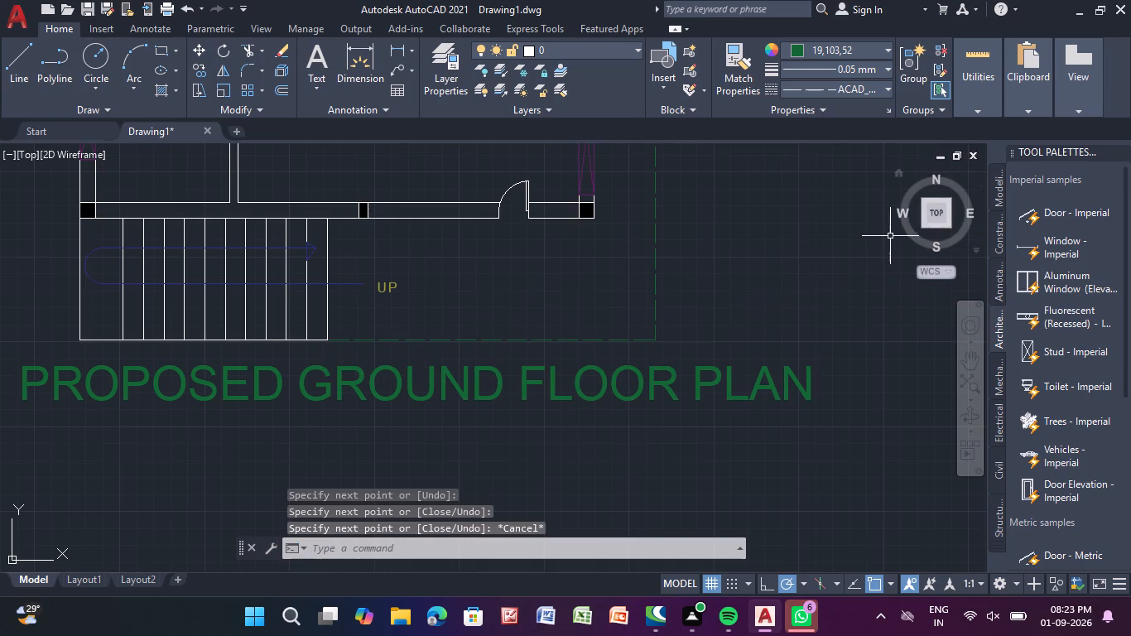
Draw a dashed polyline projecting about 1'-4" from the right wall around the right bedroom's window, returning to the wall below it.
{"action": "scroll", "coordinate": [883, 246], "scroll_direction": "down", "scroll_amount": 2}
{"action": "middle_click_drag", "start_coordinate": [866, 263], "coordinate": [782, 426]}
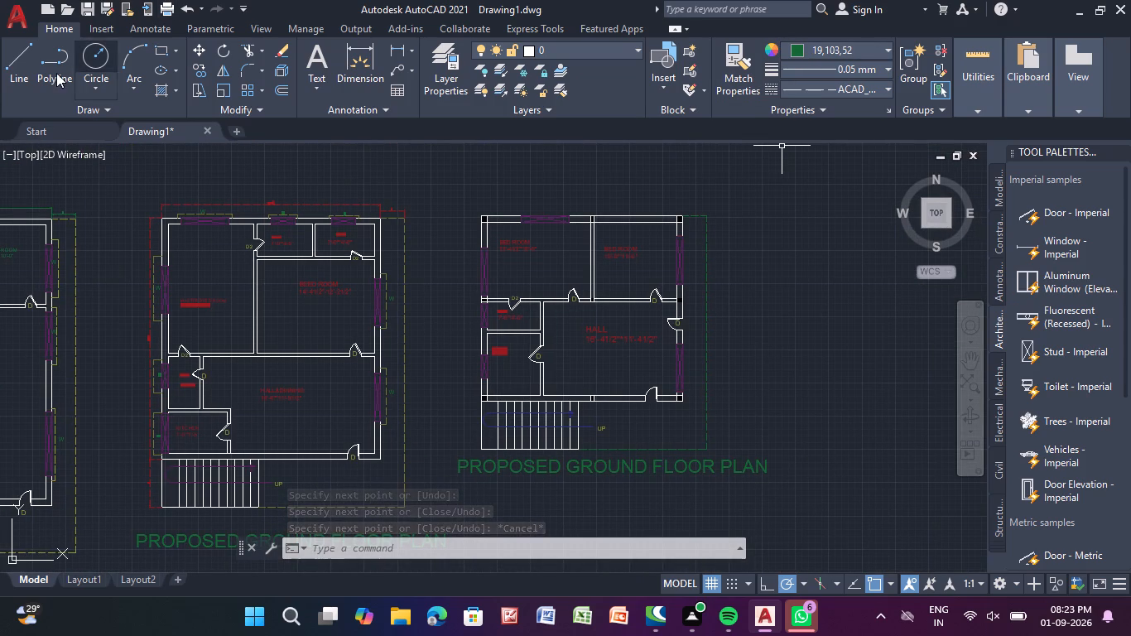
{"action": "left_click", "coordinate": [42, 41]}
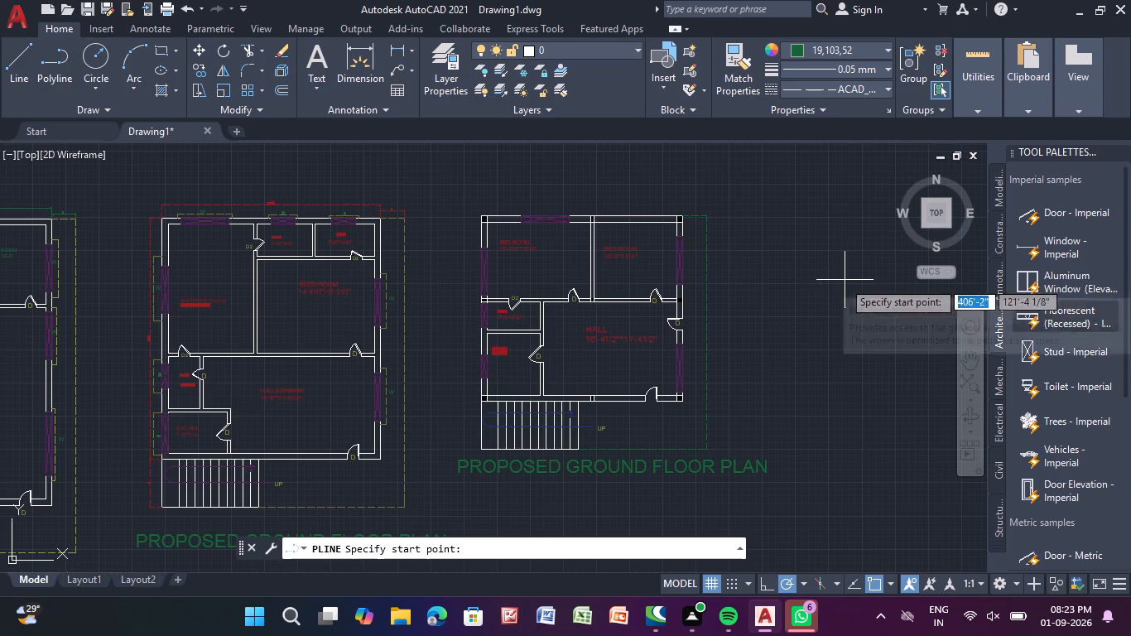
{"action": "middle_click", "coordinate": [706, 290]}
{"action": "scroll", "coordinate": [705, 287], "scroll_direction": "up", "scroll_amount": 2}
{"action": "middle_click_drag", "start_coordinate": [660, 228], "coordinate": [659, 229]}
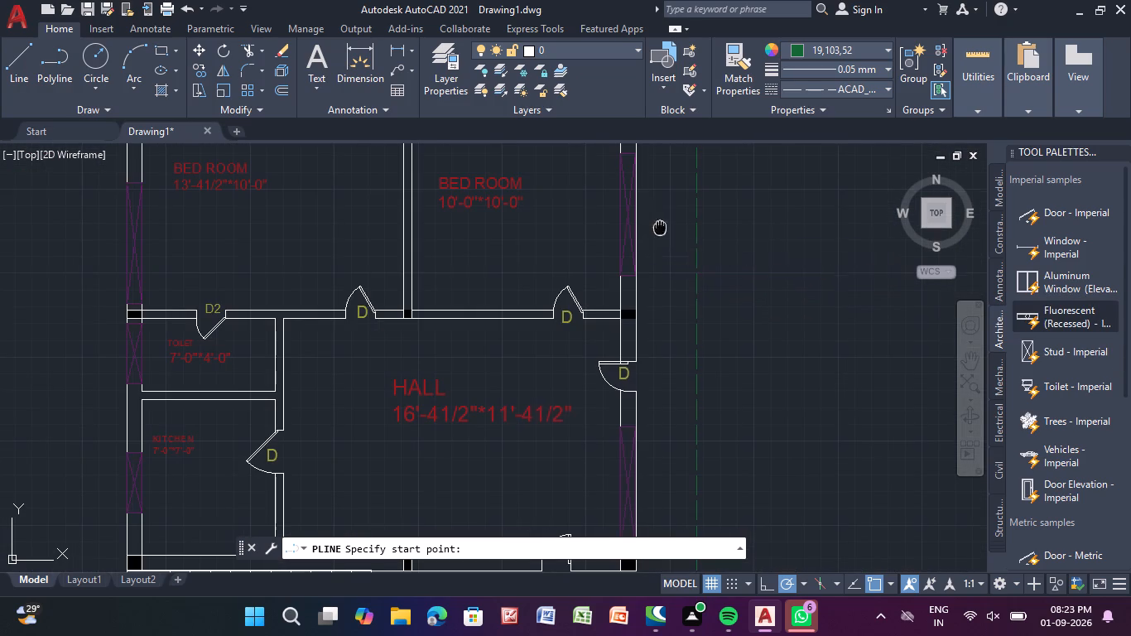
{"action": "middle_click_drag", "start_coordinate": [659, 229], "coordinate": [631, 282]}
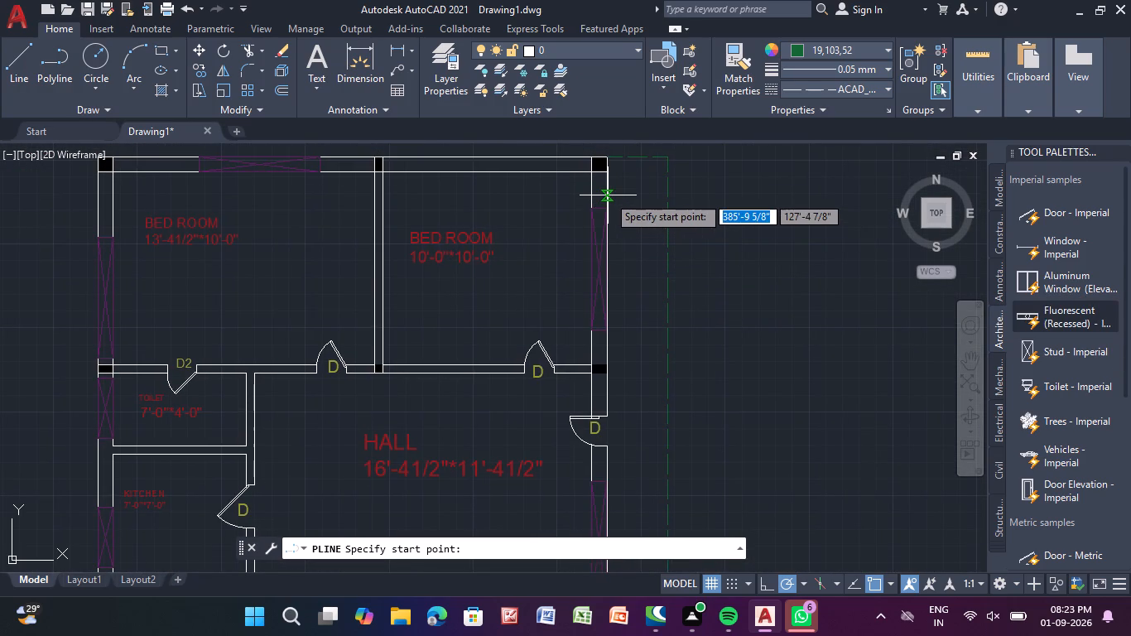
{"action": "left_click", "coordinate": [608, 195]}
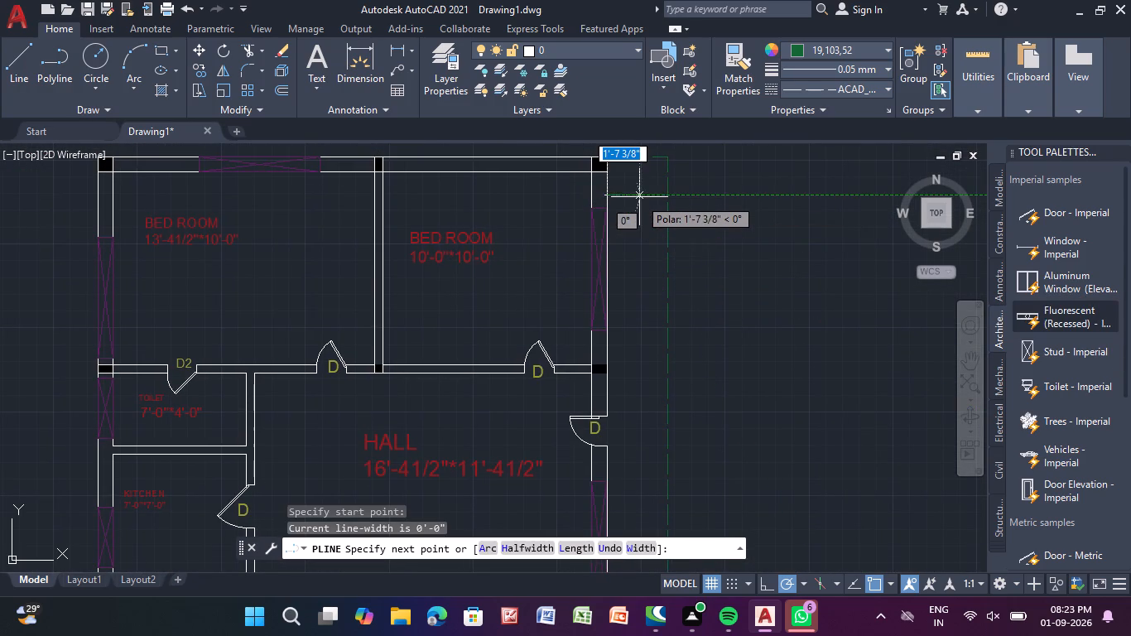
{"action": "left_click", "coordinate": [634, 198]}
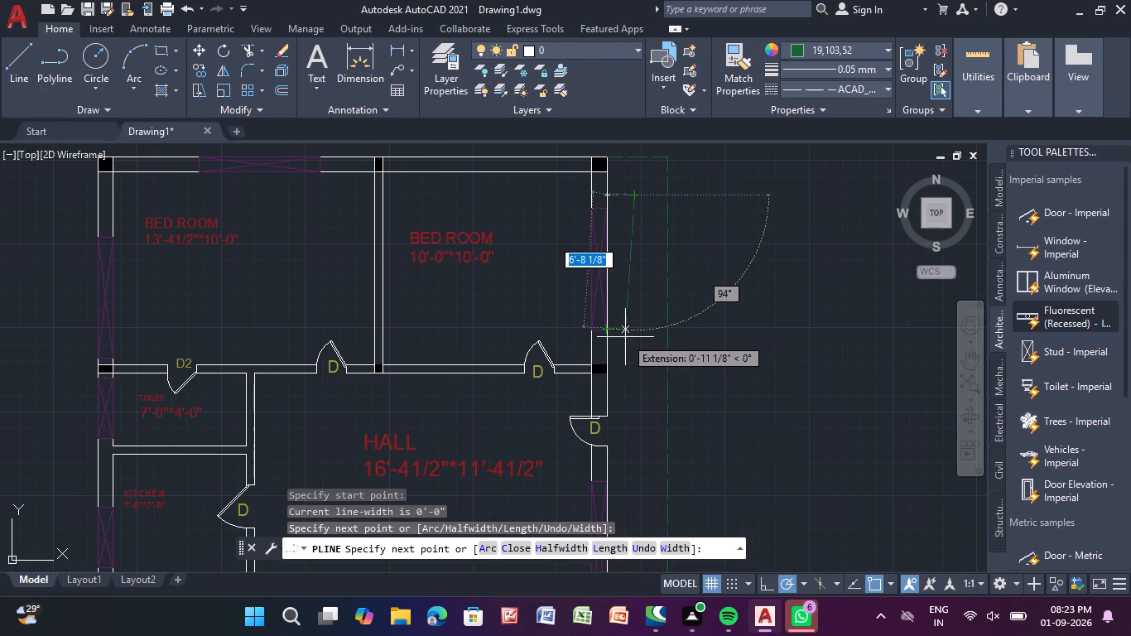
{"action": "left_click", "coordinate": [631, 337]}
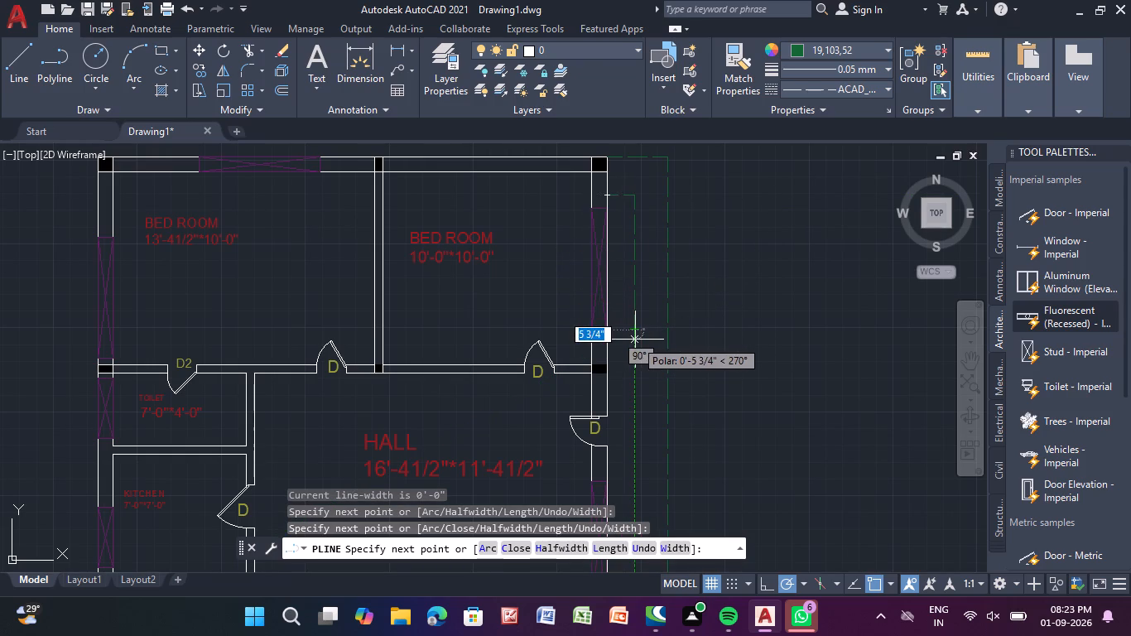
{"action": "left_click", "coordinate": [635, 343]}
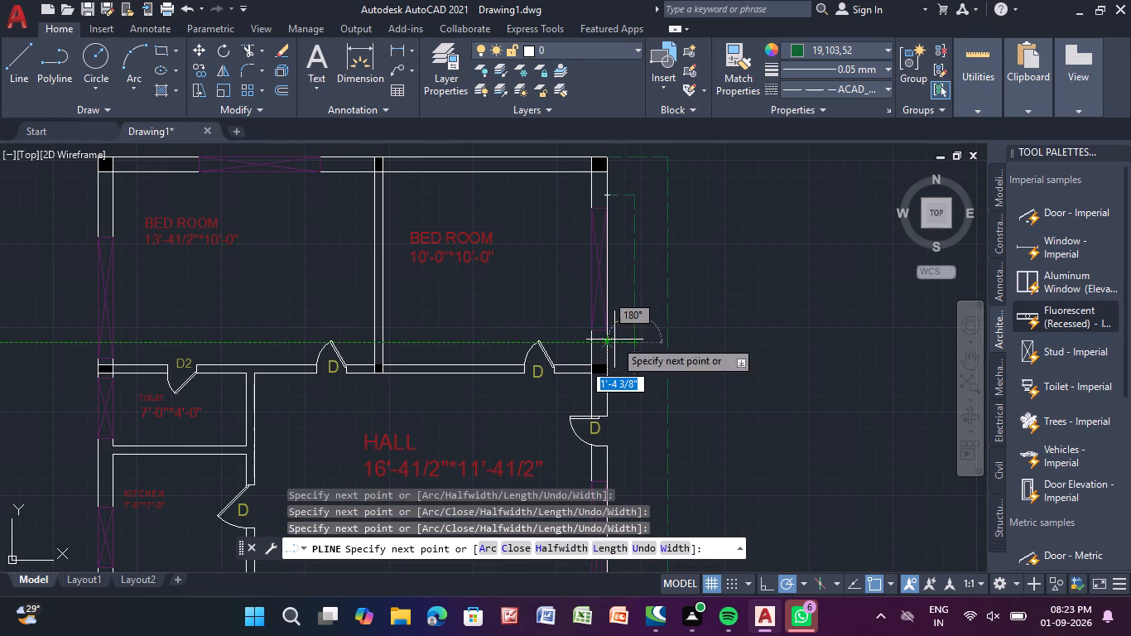
{"action": "left_click", "coordinate": [607, 341]}
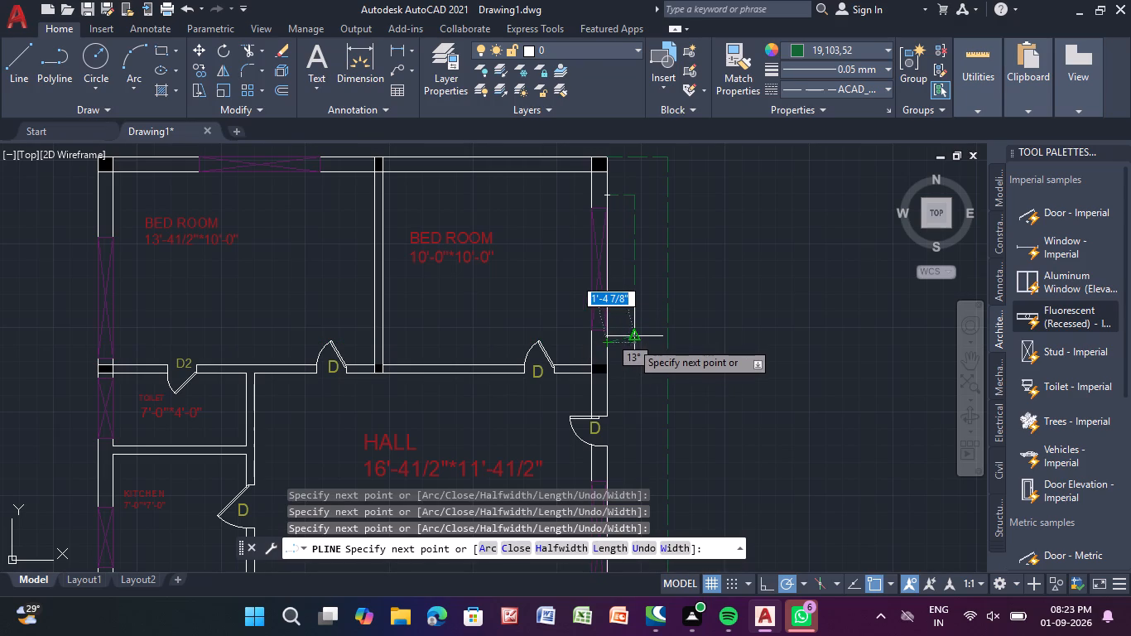
Continue the dashed polyline down past the side door and around the hall's right-wall window, with an outline about 6'-8" tall.
{"action": "left_click", "coordinate": [631, 345]}
{"action": "middle_click_drag", "start_coordinate": [629, 402], "coordinate": [671, 206]}
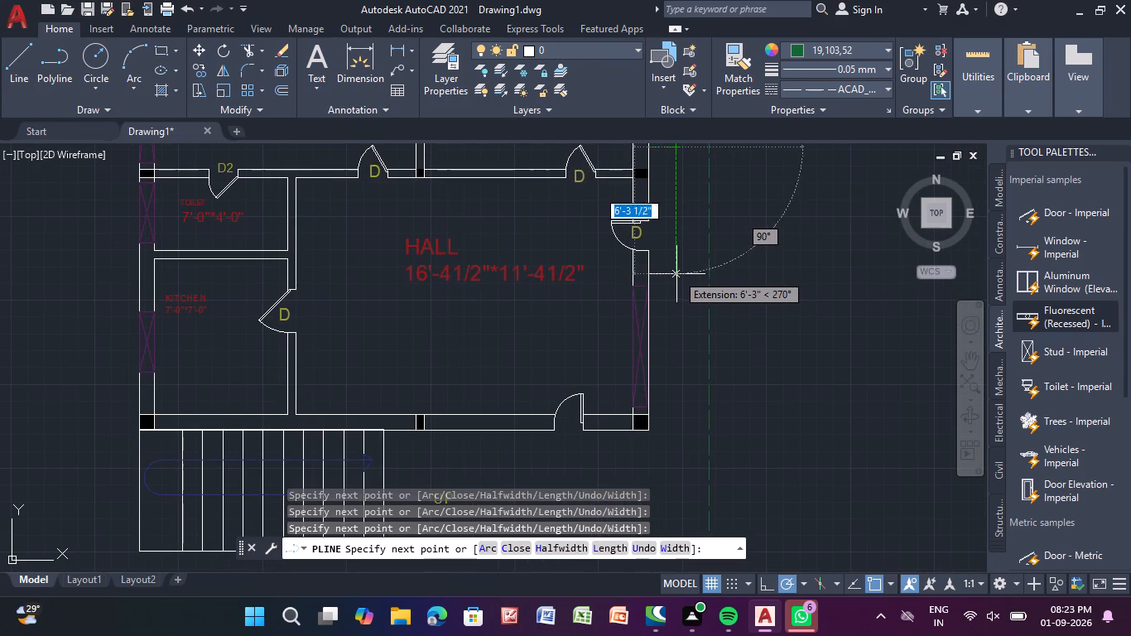
{"action": "left_click", "coordinate": [675, 276]}
{"action": "left_click", "coordinate": [651, 275]}
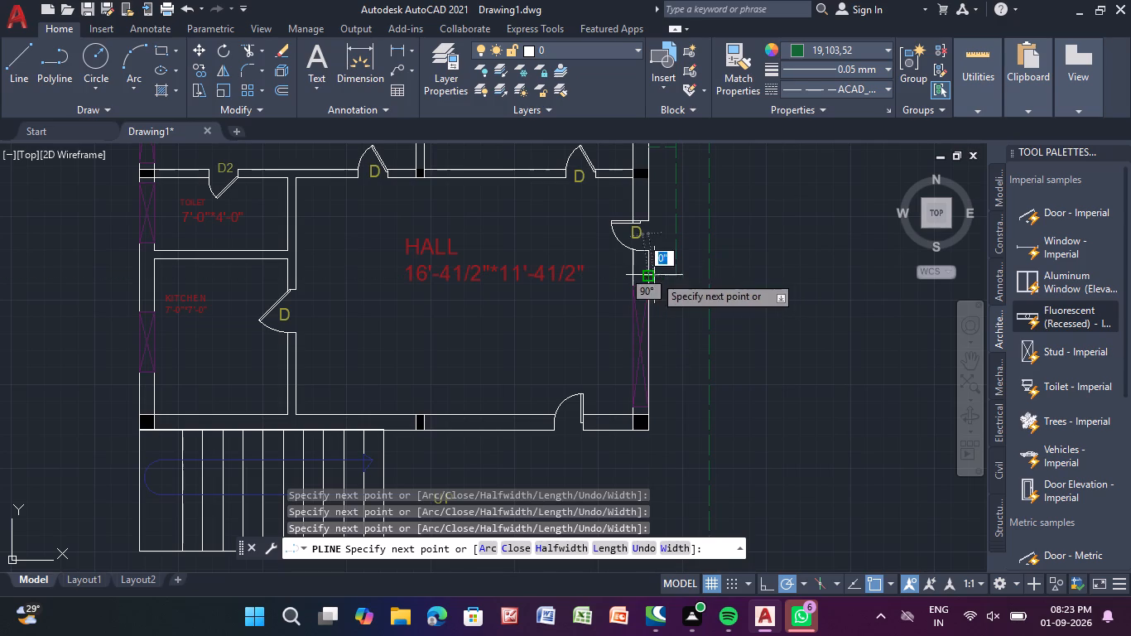
{"action": "left_click", "coordinate": [671, 277]}
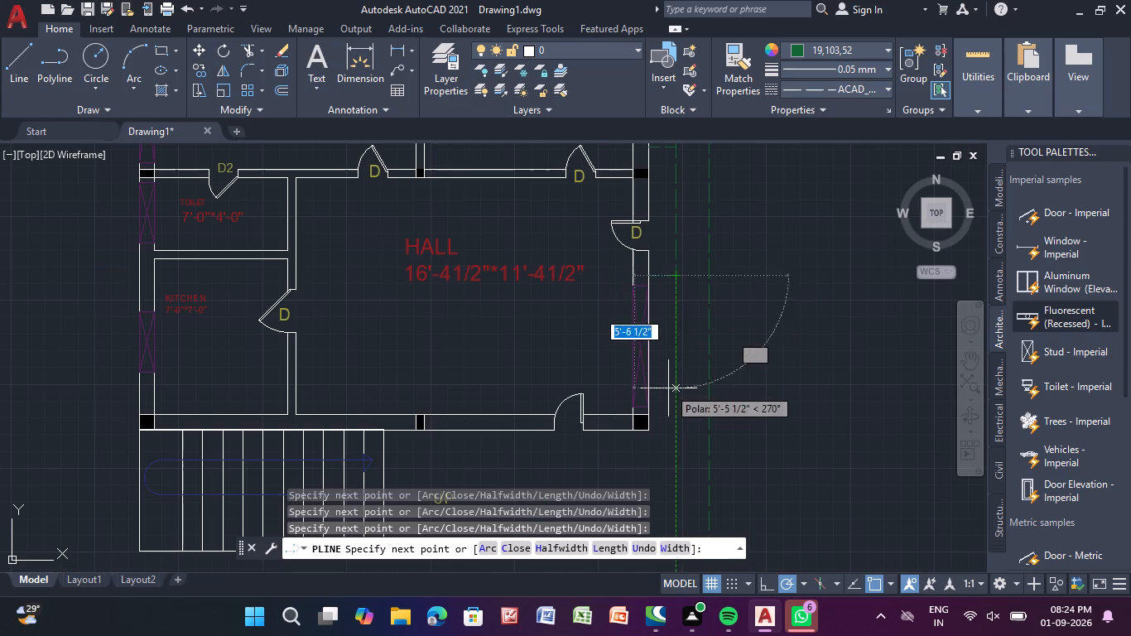
{"action": "middle_click_drag", "start_coordinate": [673, 408], "coordinate": [679, 370]}
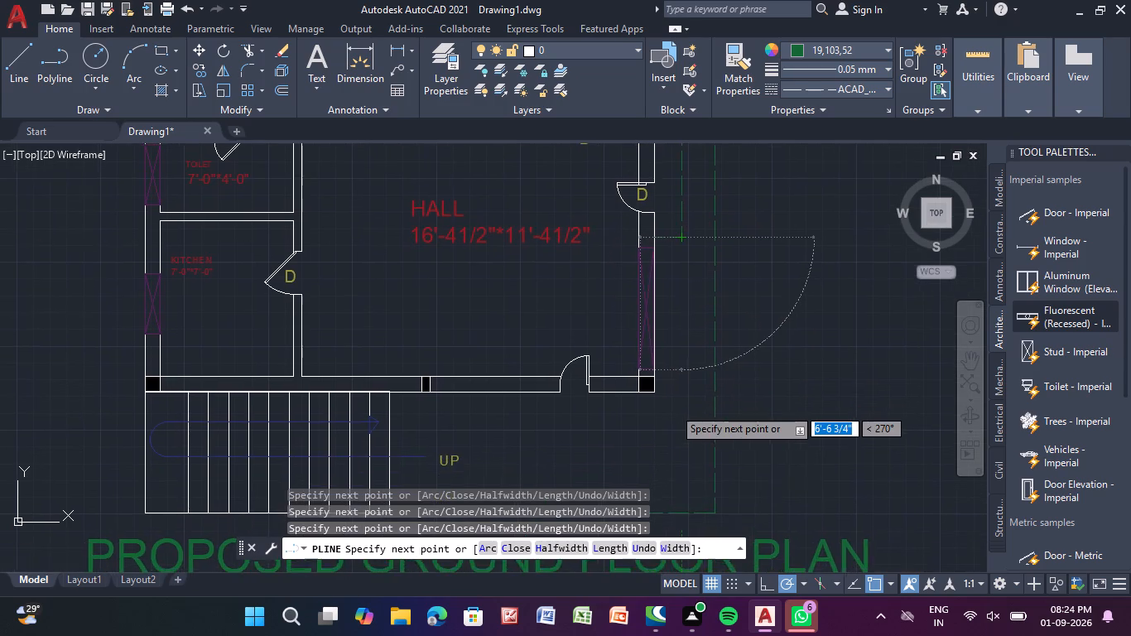
{"action": "scroll", "coordinate": [681, 368], "scroll_direction": "up", "scroll_amount": 2}
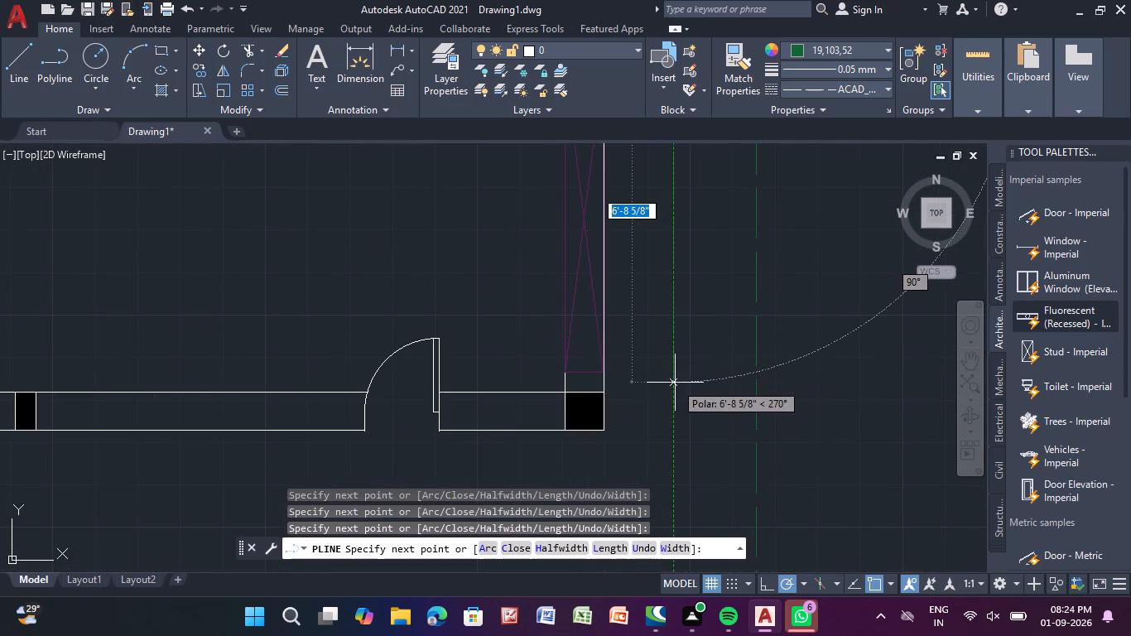
{"action": "left_click", "coordinate": [675, 383]}
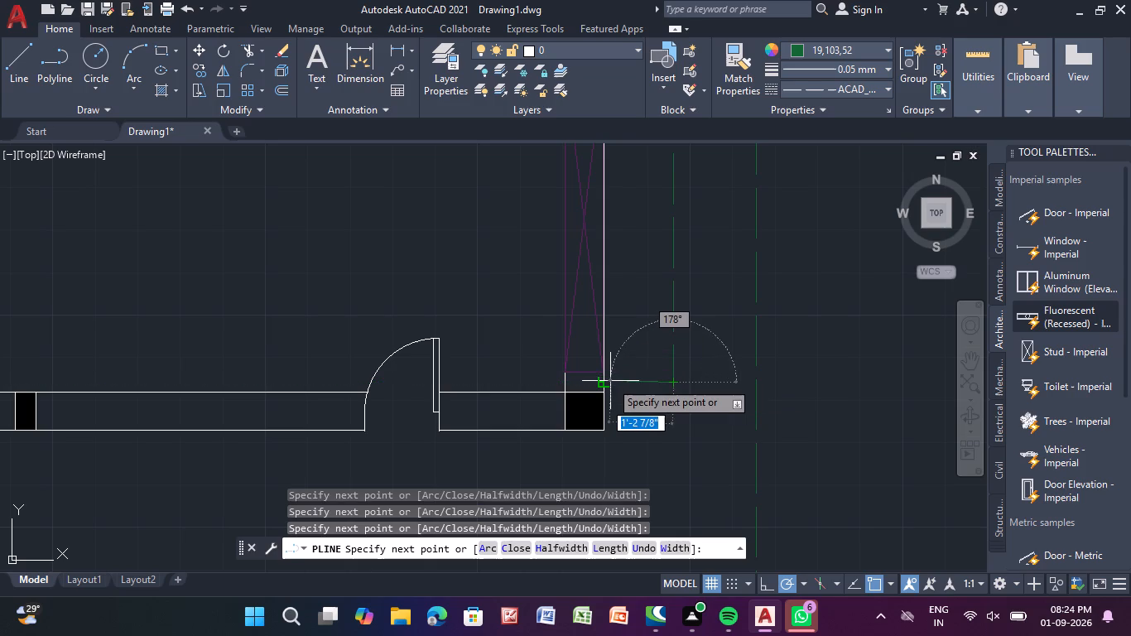
{"action": "left_click", "coordinate": [606, 383]}
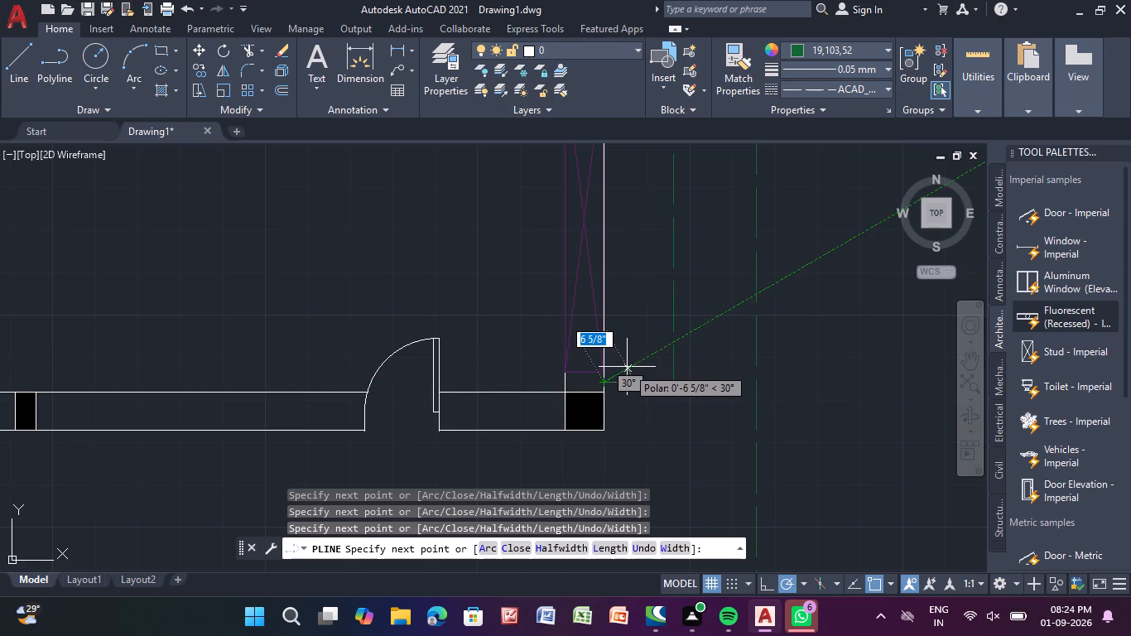
{"action": "key", "text": "Escape"}
Trim away the dashed segment beside the side door that connects the bedroom and hall window outlines.
{"action": "scroll", "coordinate": [721, 53], "scroll_direction": "down", "scroll_amount": 2}
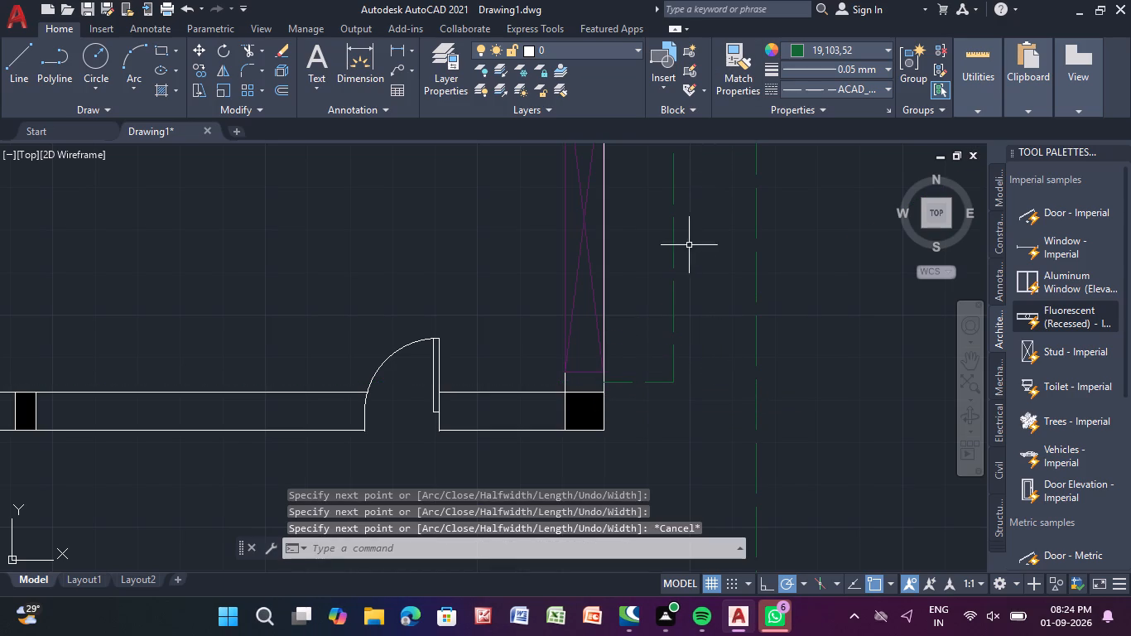
{"action": "scroll", "coordinate": [681, 256], "scroll_direction": "down", "scroll_amount": 1}
{"action": "middle_click_drag", "start_coordinate": [681, 256], "coordinate": [561, 413]}
{"action": "scroll", "coordinate": [653, 301], "scroll_direction": "down", "scroll_amount": 1}
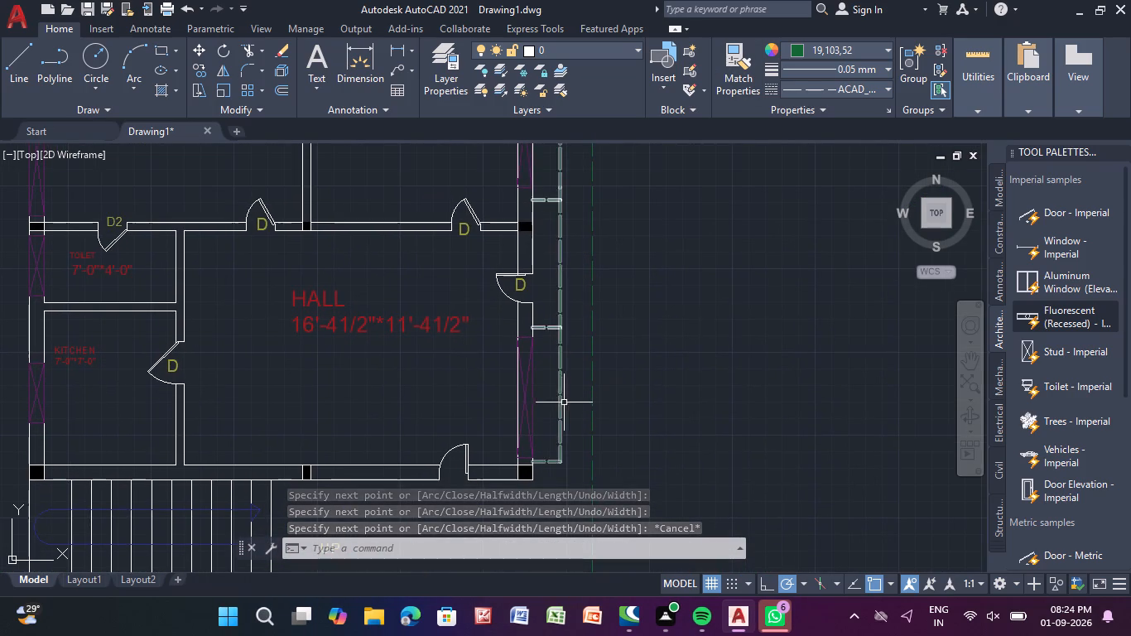
{"action": "left_click", "coordinate": [251, 51]}
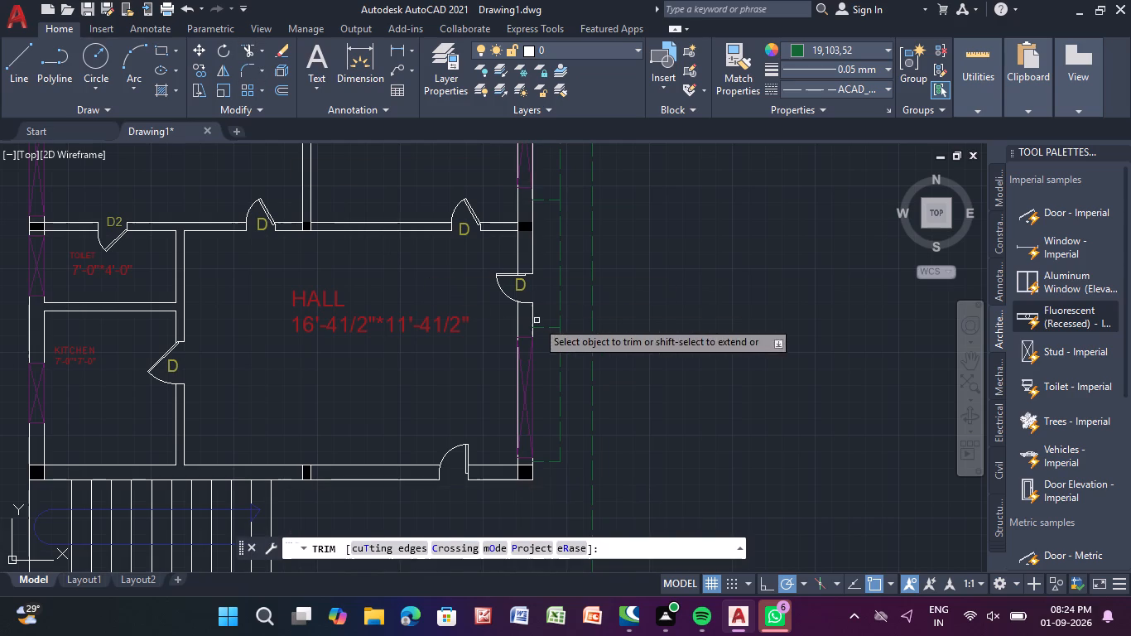
{"action": "left_click", "coordinate": [557, 268]}
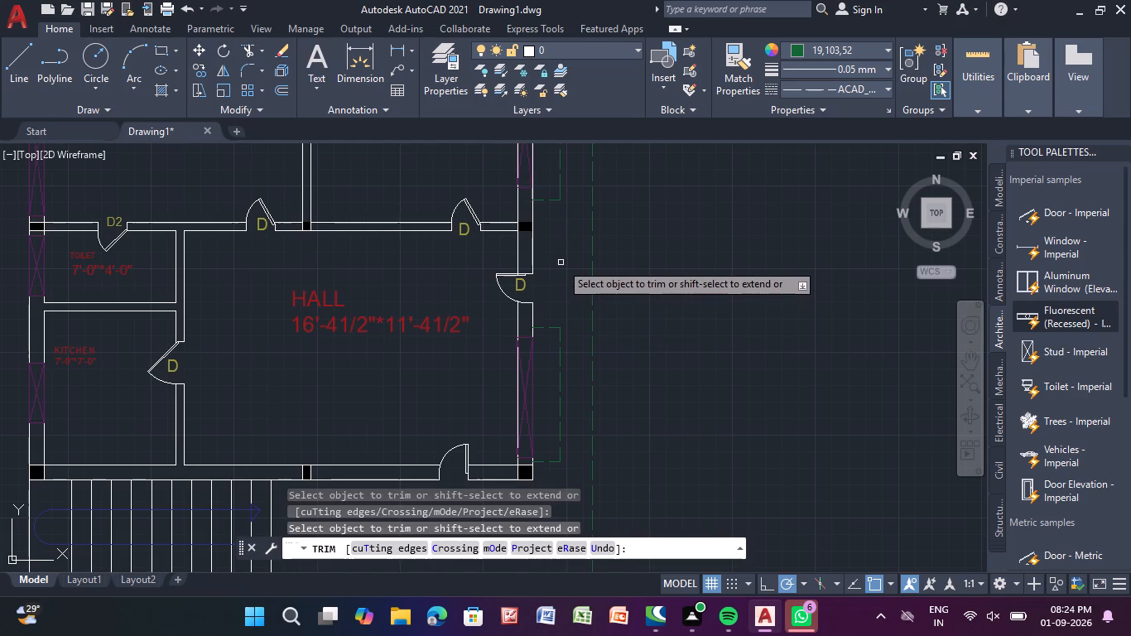
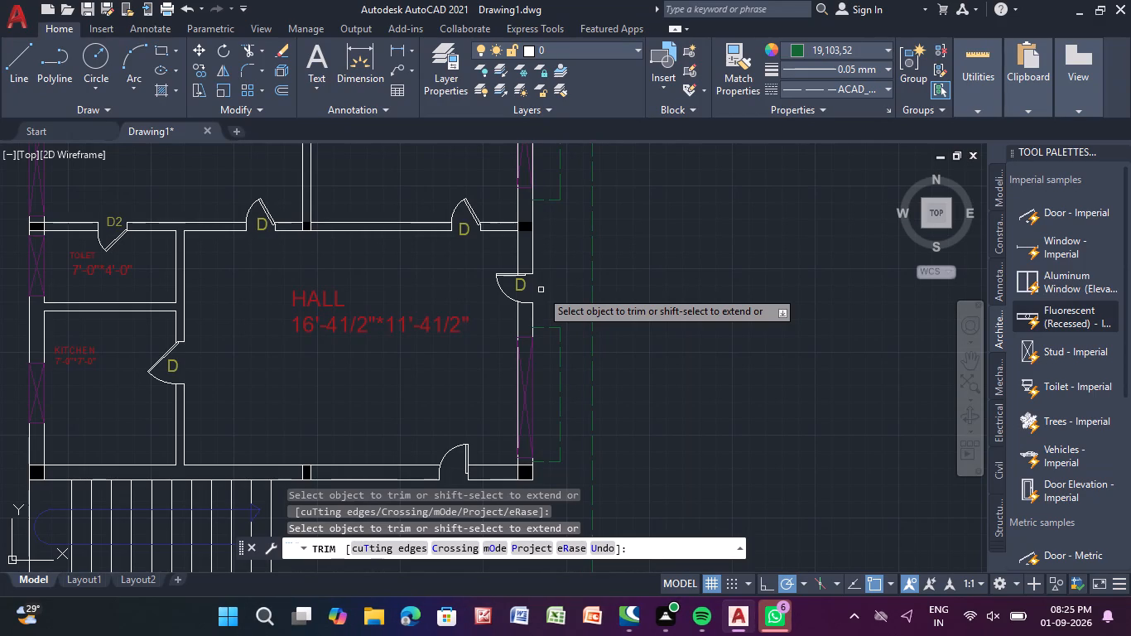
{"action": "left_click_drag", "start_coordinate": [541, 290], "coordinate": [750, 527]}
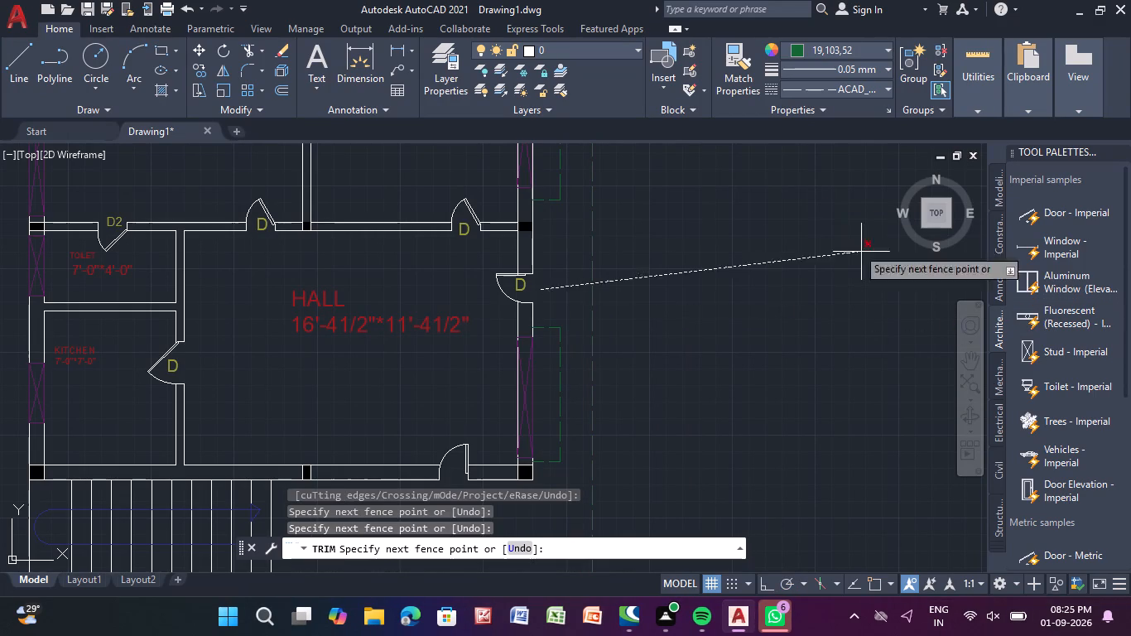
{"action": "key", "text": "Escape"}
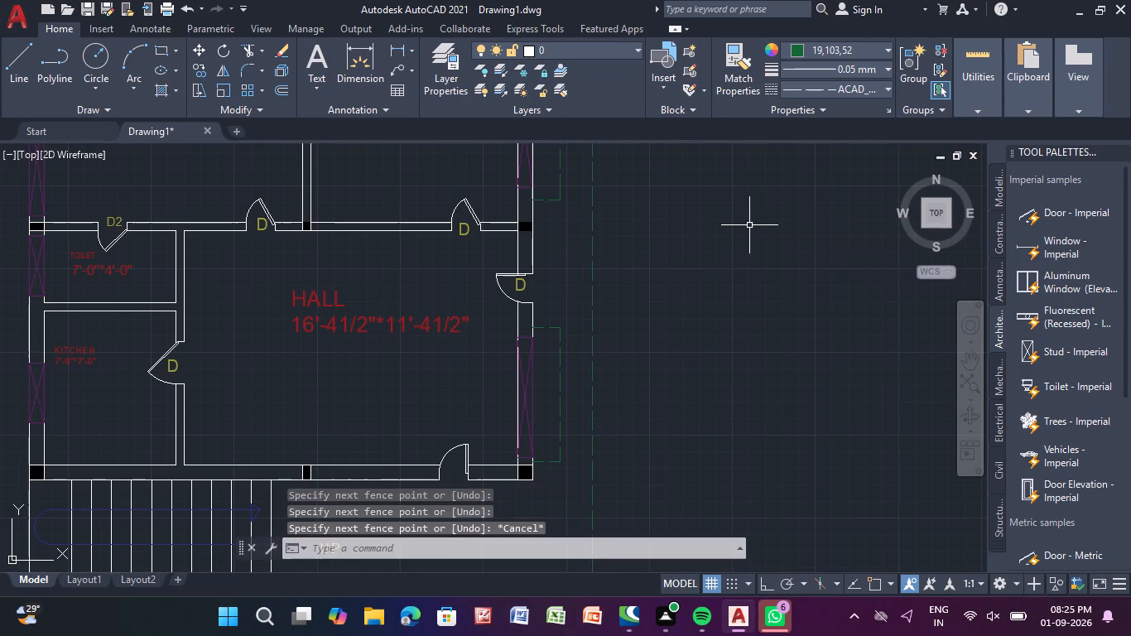
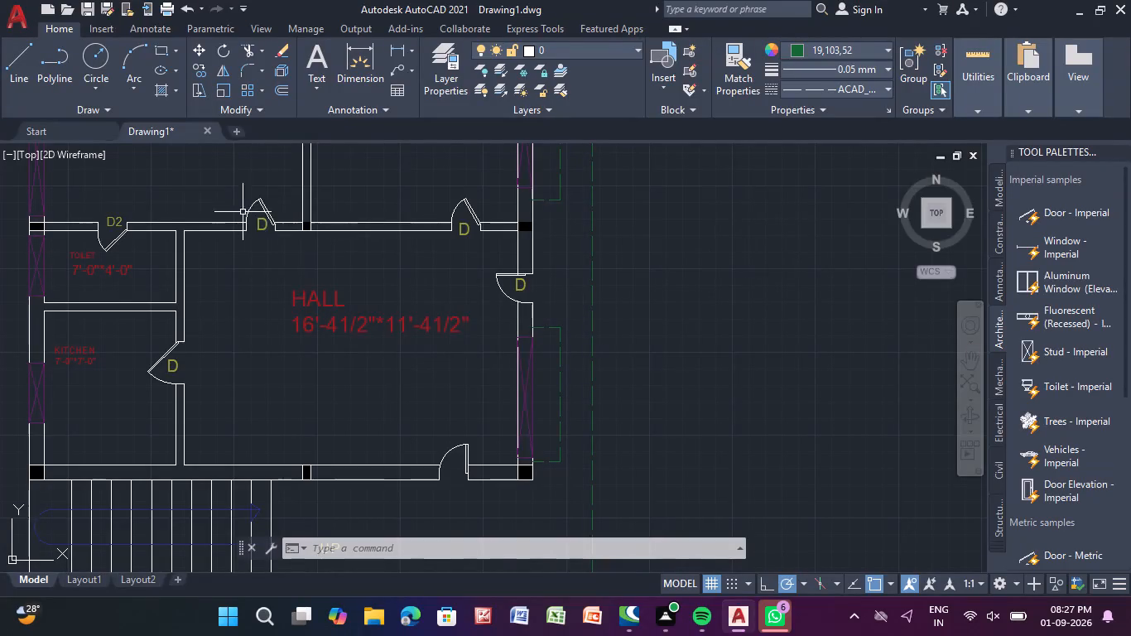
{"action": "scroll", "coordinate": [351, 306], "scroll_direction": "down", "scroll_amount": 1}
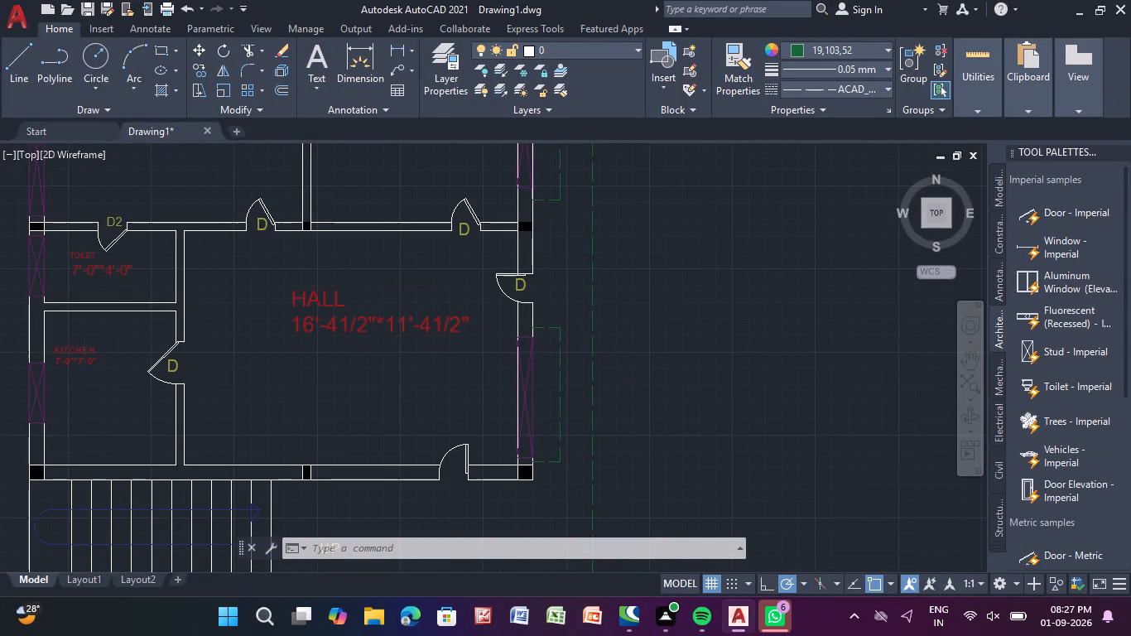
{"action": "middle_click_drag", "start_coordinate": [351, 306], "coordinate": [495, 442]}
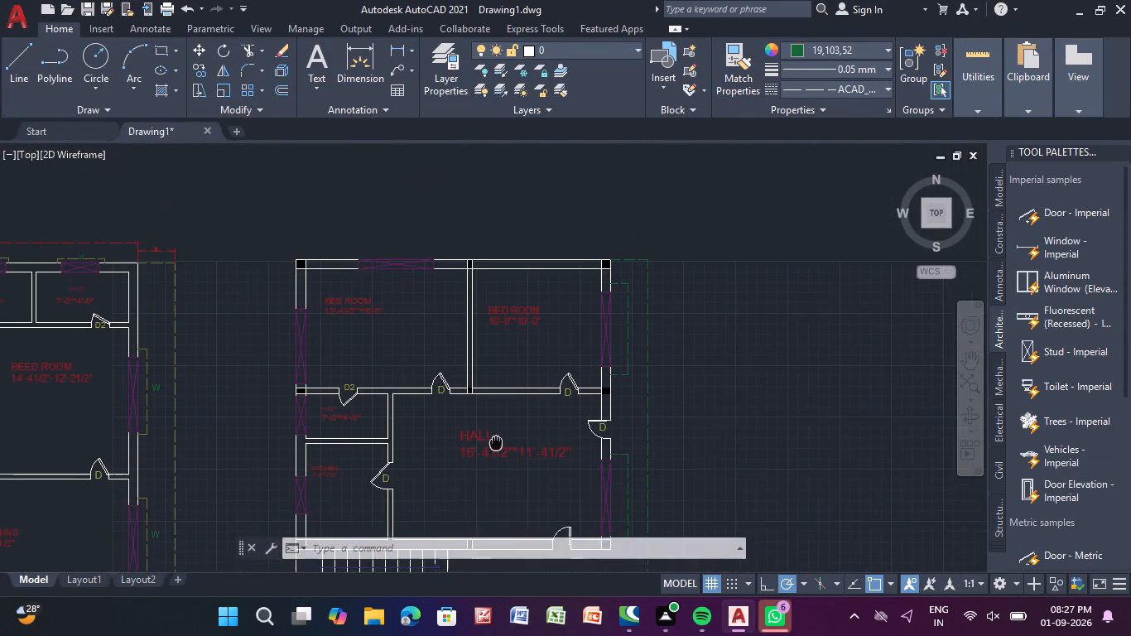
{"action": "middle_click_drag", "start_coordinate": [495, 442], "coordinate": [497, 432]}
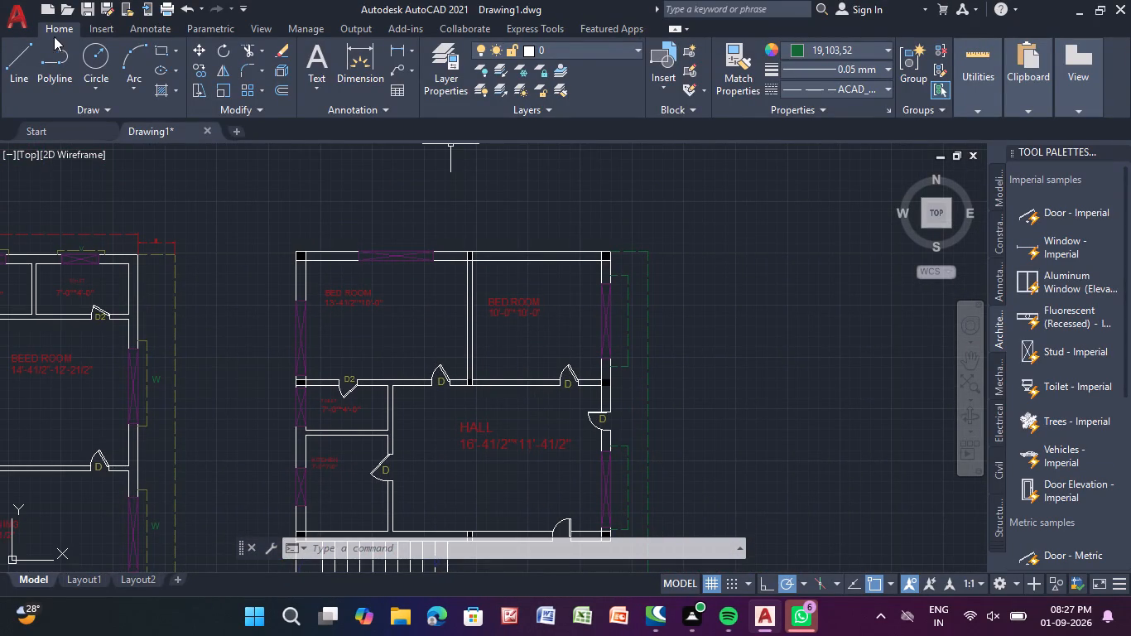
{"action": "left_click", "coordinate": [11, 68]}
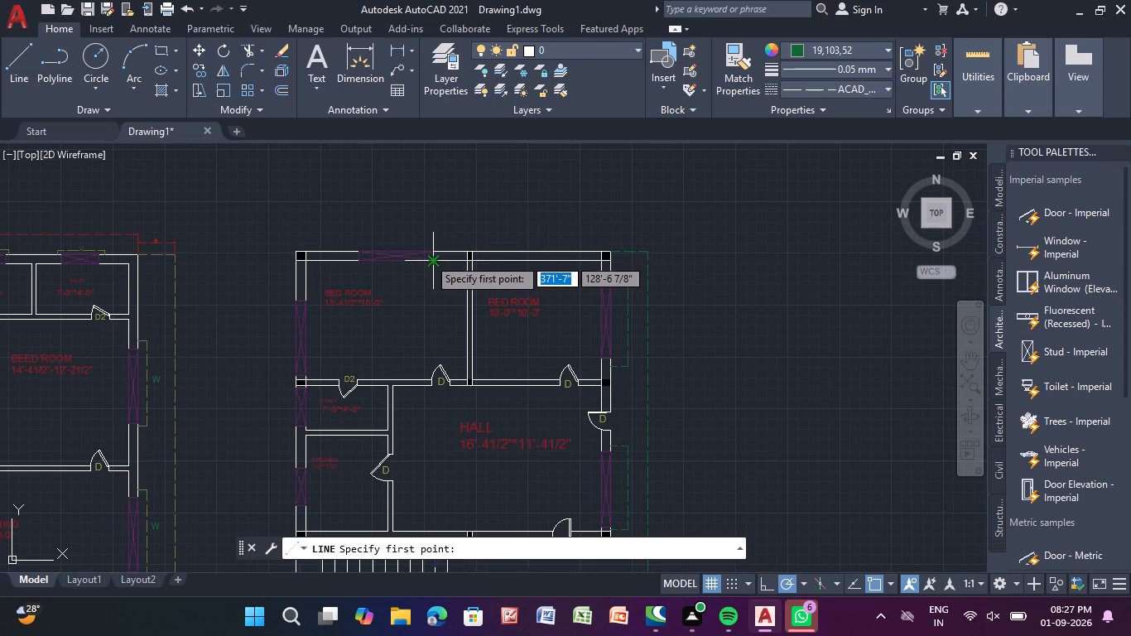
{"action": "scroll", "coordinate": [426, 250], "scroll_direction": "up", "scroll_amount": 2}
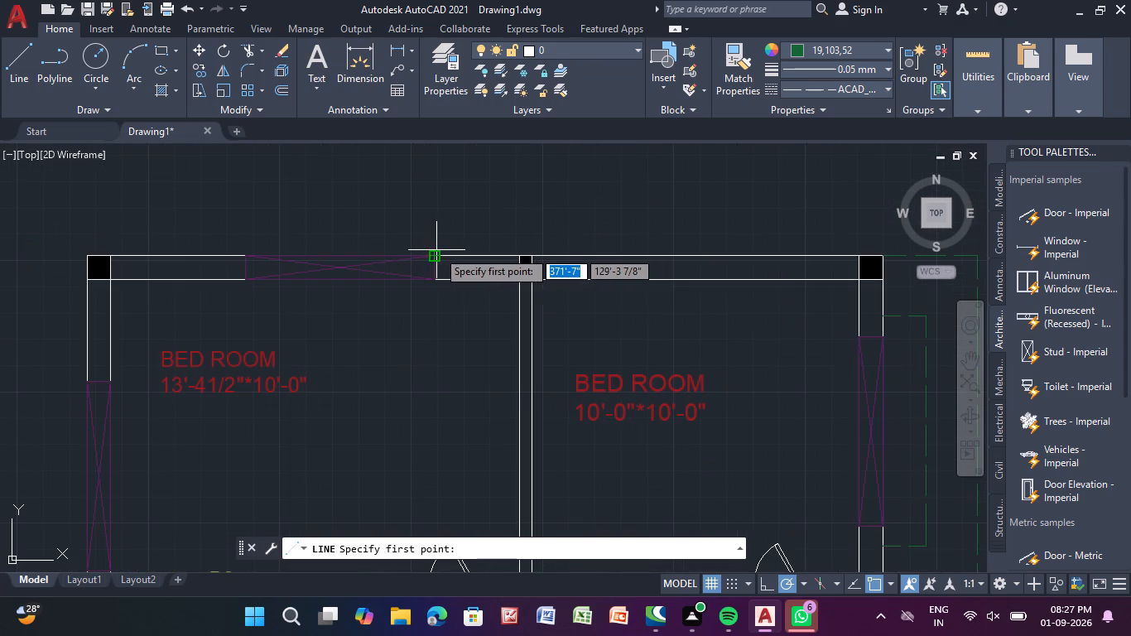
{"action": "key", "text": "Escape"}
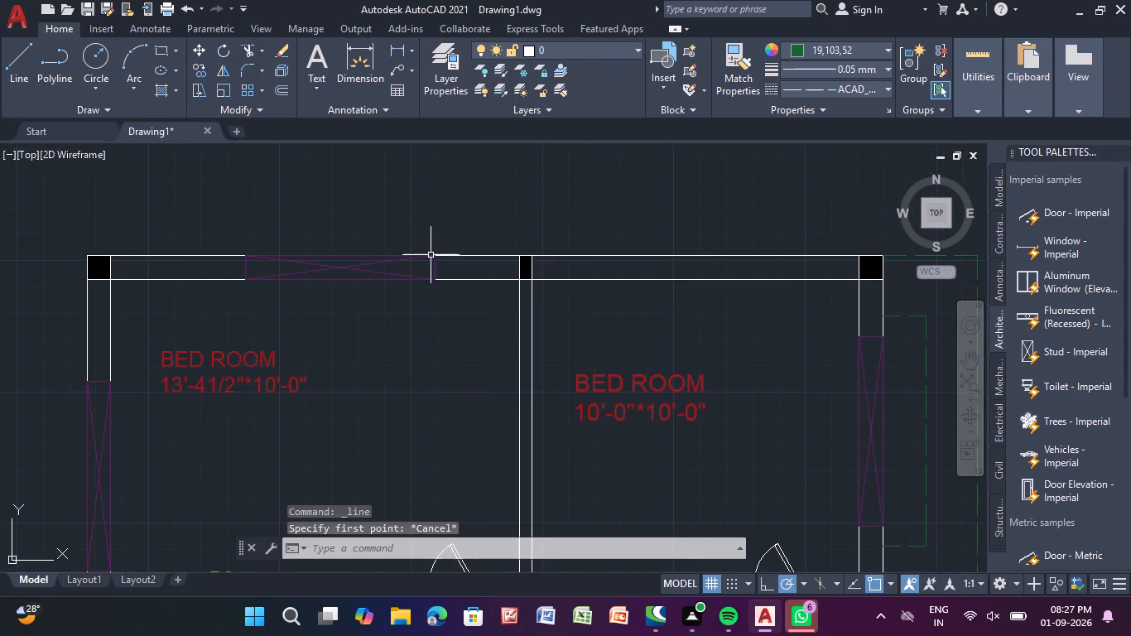
Copy the window in the 13'-4 1/2" bedroom's top wall about 11'-5" horizontally into the 10'-0" bedroom's top wall.
{"action": "left_click", "coordinate": [203, 75]}
{"action": "left_click", "coordinate": [343, 262]}
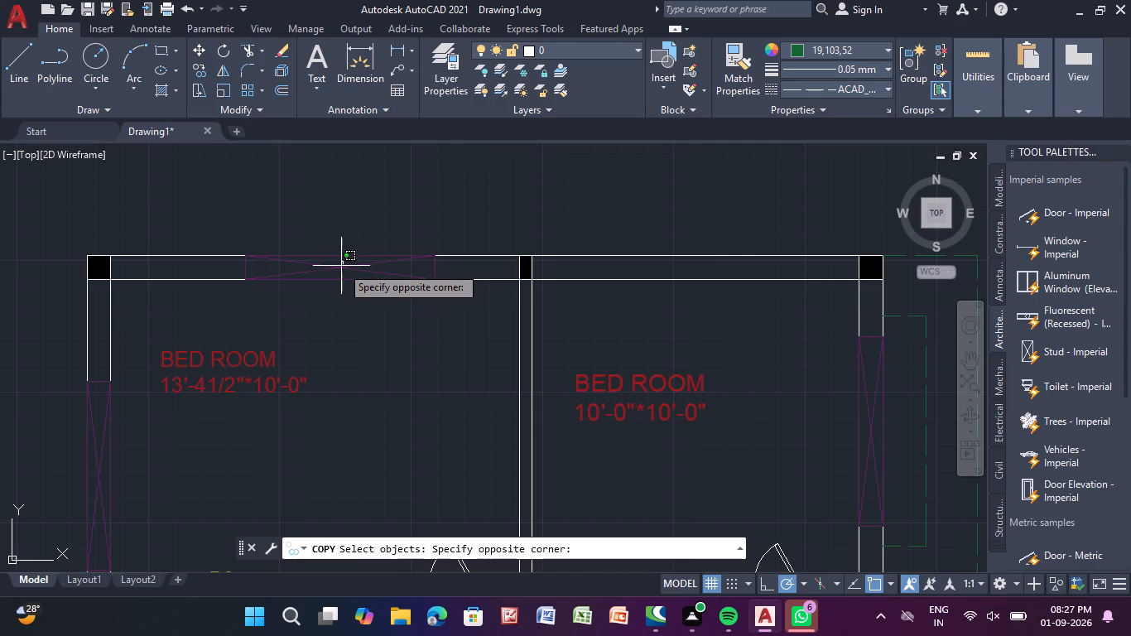
{"action": "left_click_drag", "start_coordinate": [339, 269], "coordinate": [349, 270]}
{"action": "key", "text": "Return"}
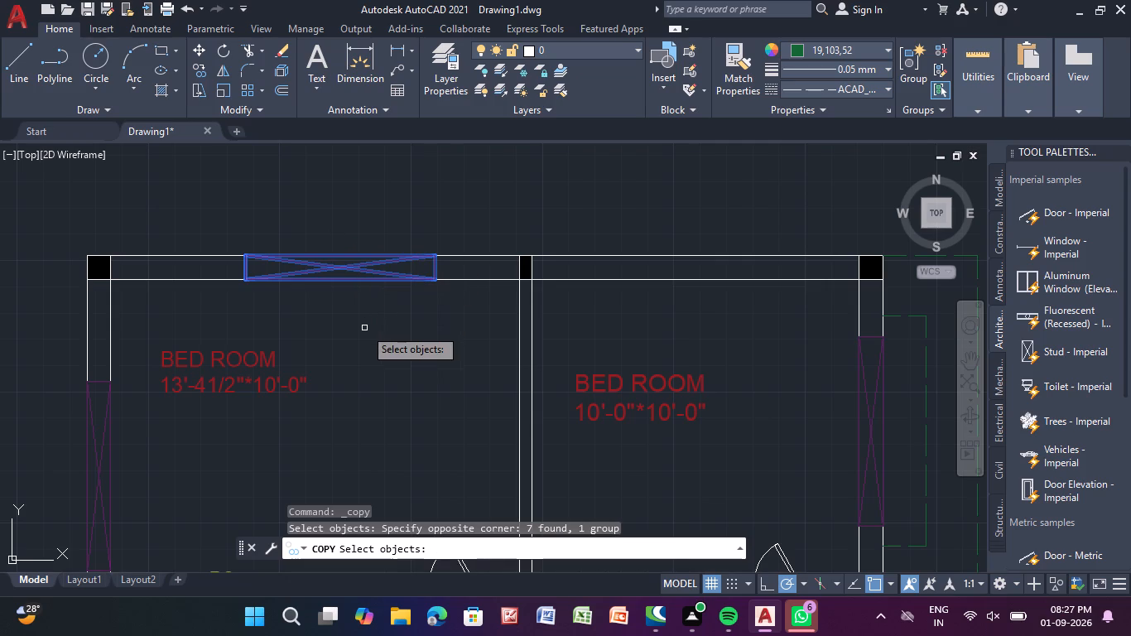
{"action": "left_click_drag", "start_coordinate": [344, 266], "coordinate": [356, 270]}
{"action": "scroll", "coordinate": [701, 276], "scroll_direction": "up", "scroll_amount": 2}
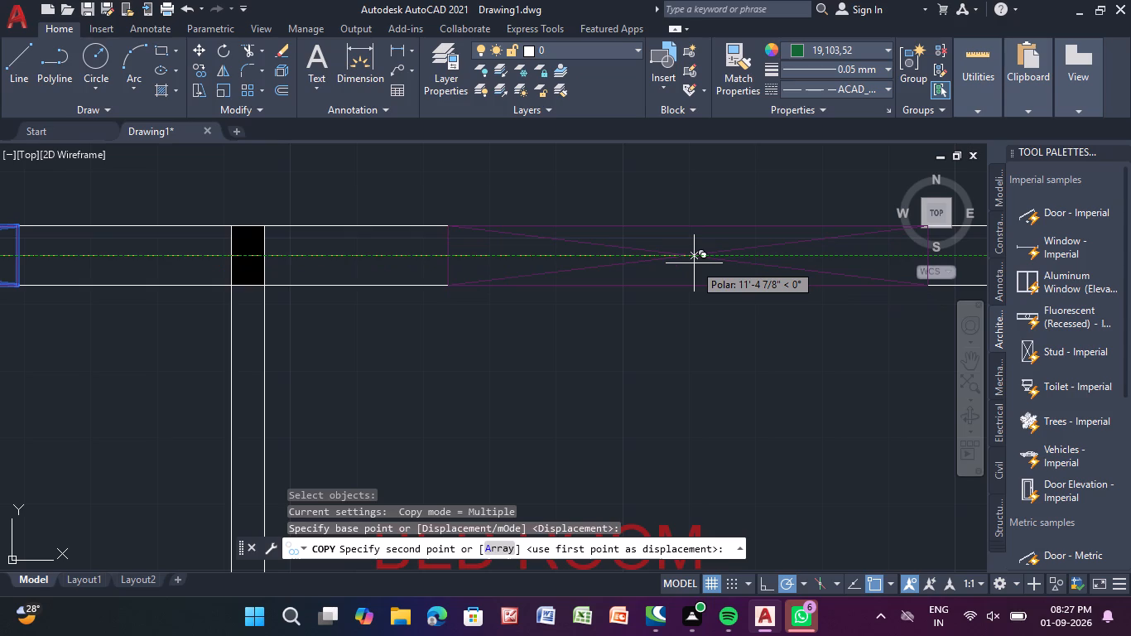
{"action": "left_click_drag", "start_coordinate": [694, 263], "coordinate": [687, 275]}
{"action": "key", "text": "Escape"}
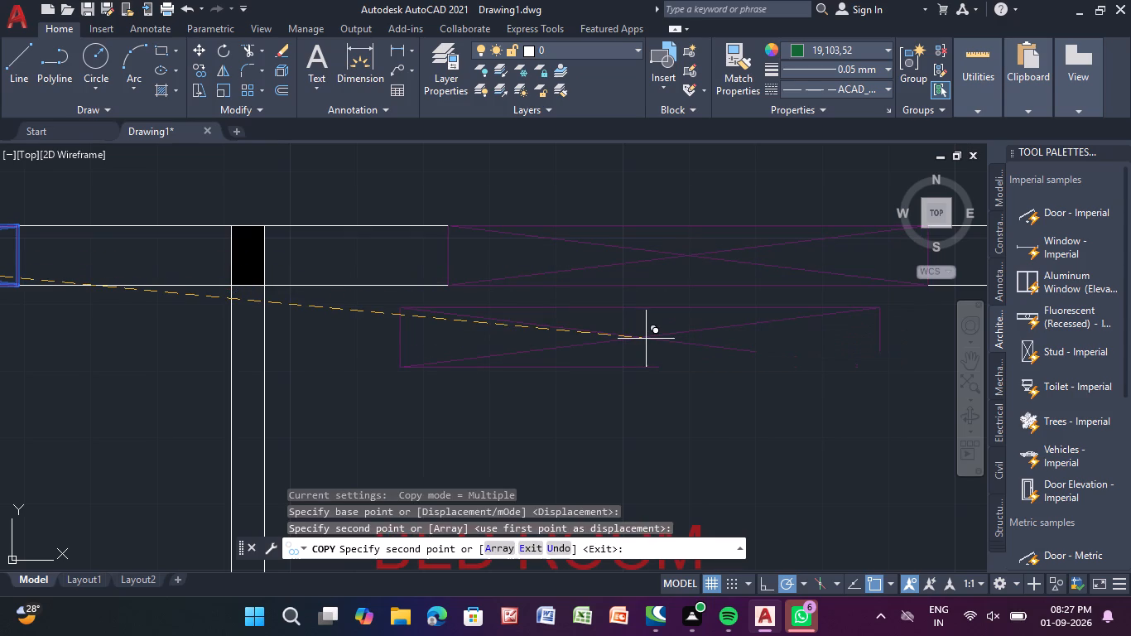
Draw a three-sided green dashed projection outline outside the 13'-4 1/2" bedroom's top-wall window, extending slightly past both window ends.
{"action": "left_click_drag", "start_coordinate": [22, 43], "coordinate": [25, 53]}
{"action": "scroll", "coordinate": [113, 214], "scroll_direction": "down", "scroll_amount": 1}
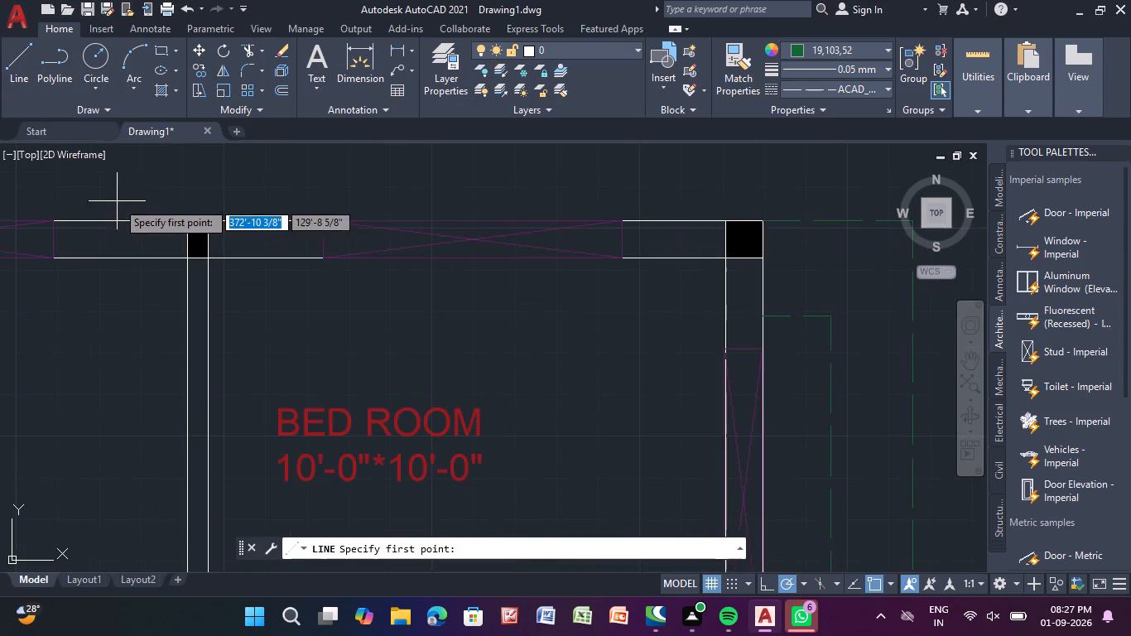
{"action": "middle_click_drag", "start_coordinate": [118, 195], "coordinate": [354, 200]}
{"action": "scroll", "coordinate": [327, 198], "scroll_direction": "down", "scroll_amount": 1}
{"action": "middle_click_drag", "start_coordinate": [327, 198], "coordinate": [403, 185]}
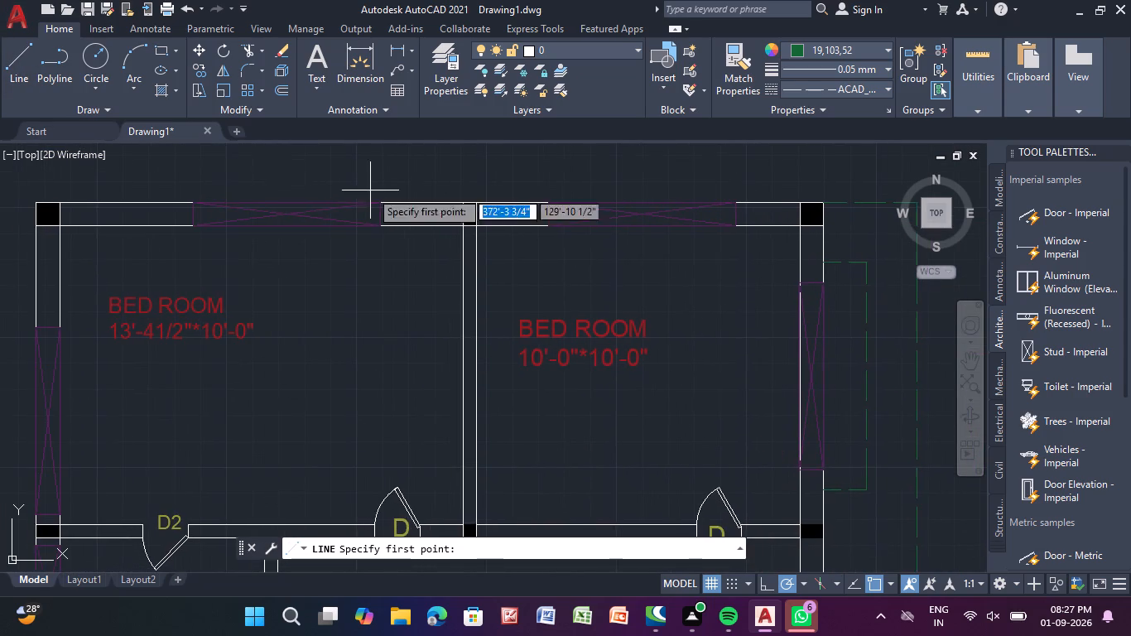
{"action": "middle_click_drag", "start_coordinate": [219, 174], "coordinate": [222, 199]}
{"action": "scroll", "coordinate": [153, 224], "scroll_direction": "up", "scroll_amount": 2}
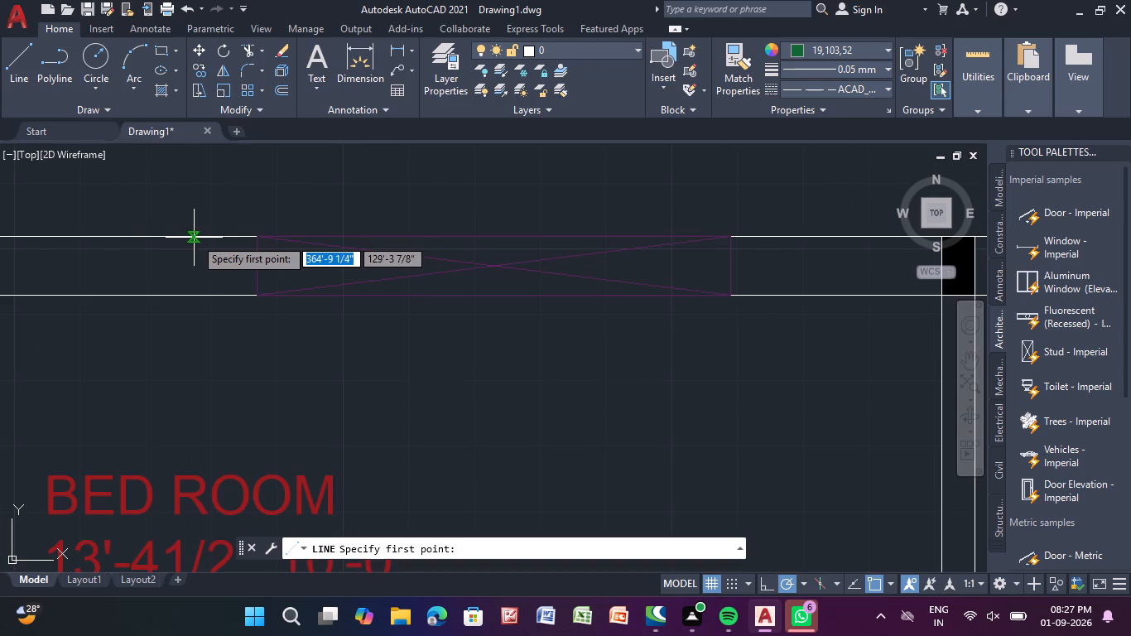
{"action": "left_click", "coordinate": [214, 238]}
{"action": "left_click_drag", "start_coordinate": [217, 190], "coordinate": [255, 190]}
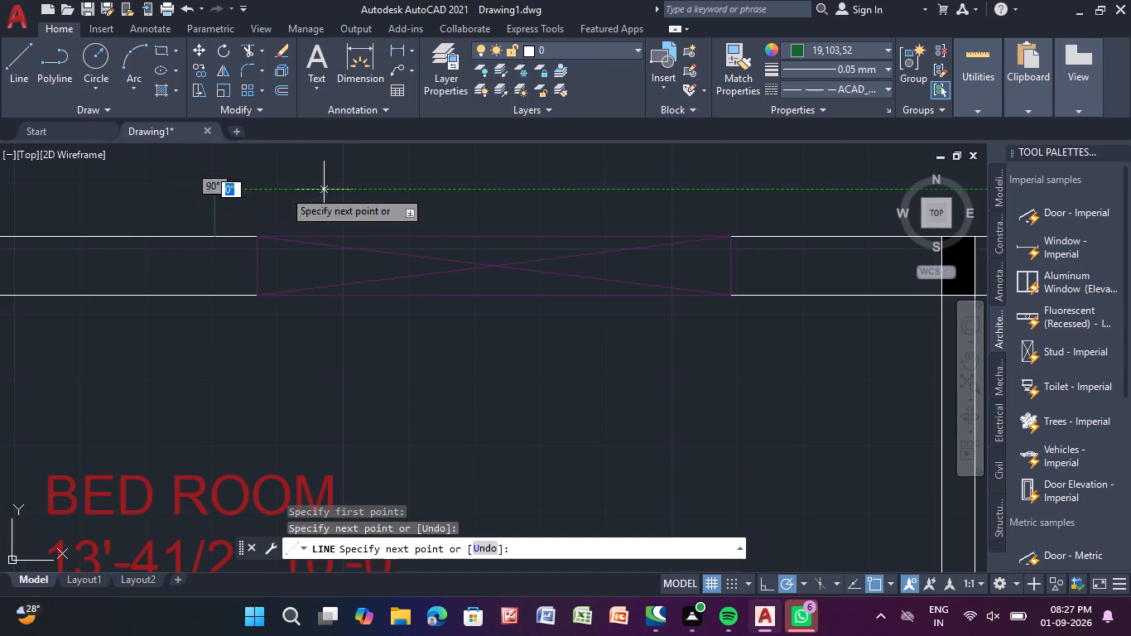
{"action": "scroll", "coordinate": [635, 180], "scroll_direction": "down", "scroll_amount": 1}
{"action": "middle_click_drag", "start_coordinate": [640, 179], "coordinate": [434, 204]}
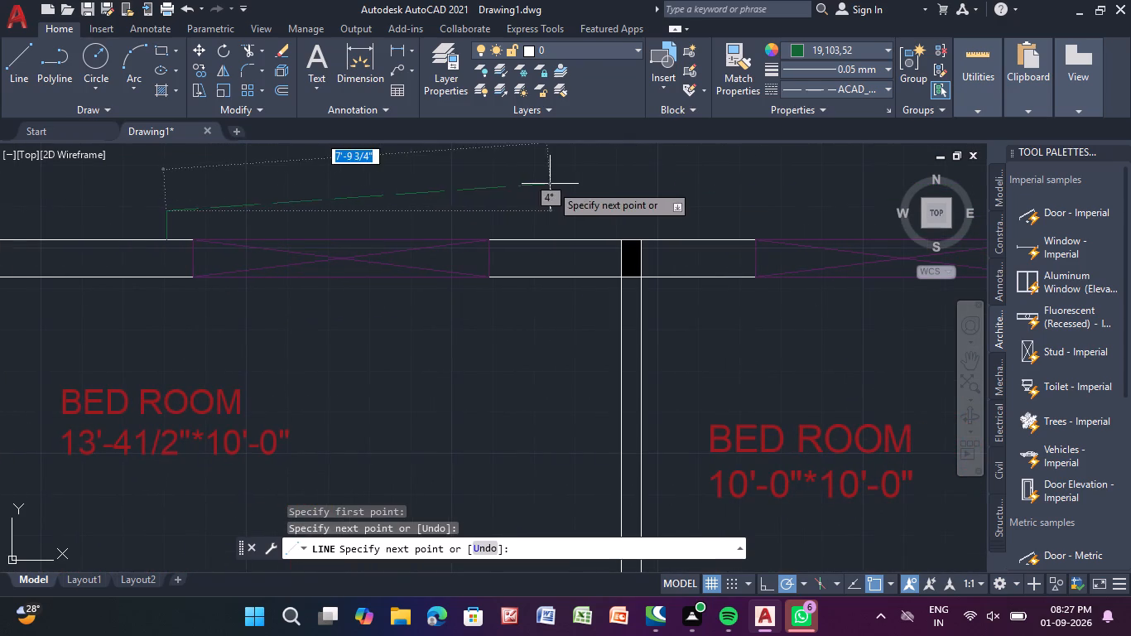
{"action": "left_click", "coordinate": [527, 207]}
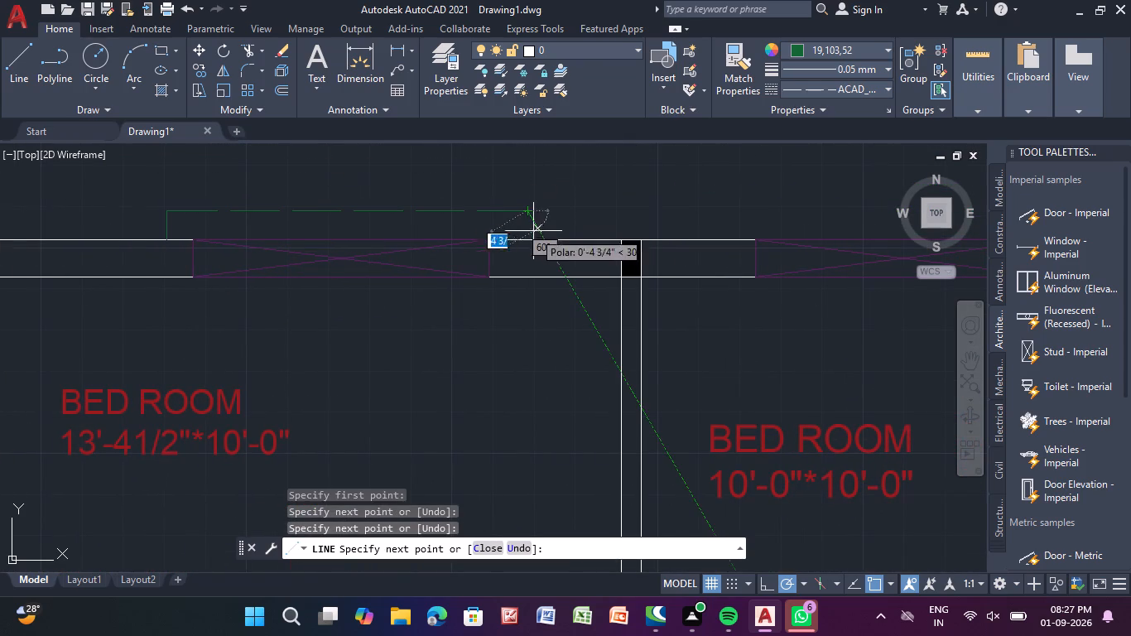
{"action": "left_click", "coordinate": [533, 236]}
Continue the dashed line about 4'-2" across and outline the 10'-0" bedroom's top-wall window, projecting about 7" from the wall.
{"action": "left_click", "coordinate": [527, 212]}
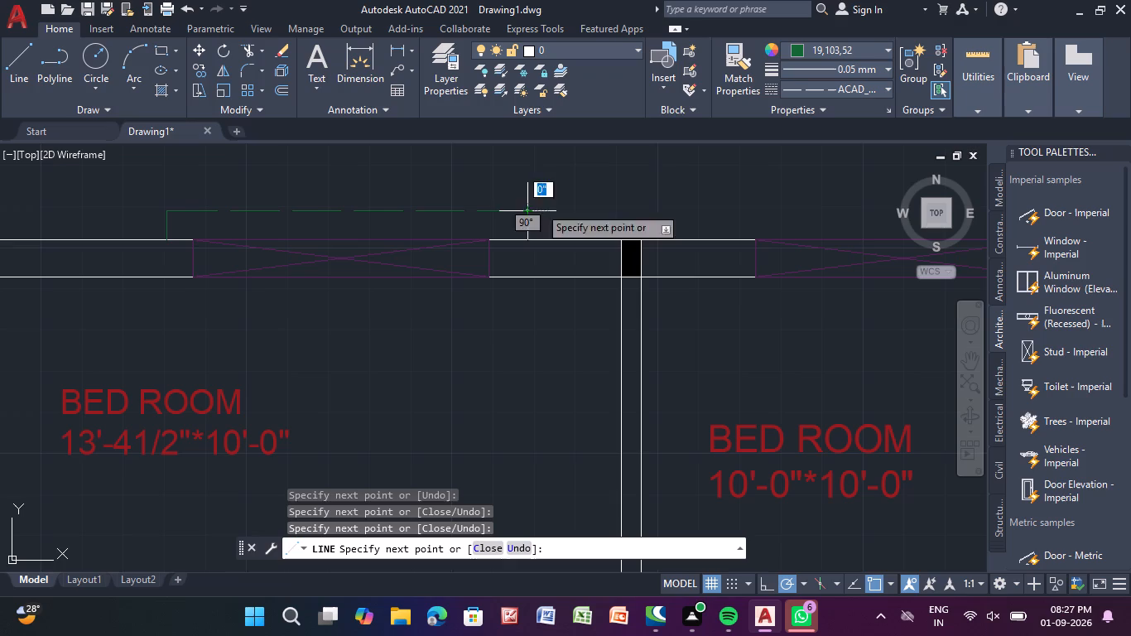
{"action": "middle_click_drag", "start_coordinate": [749, 179], "coordinate": [565, 221]}
{"action": "scroll", "coordinate": [749, 180], "scroll_direction": "down", "scroll_amount": 1}
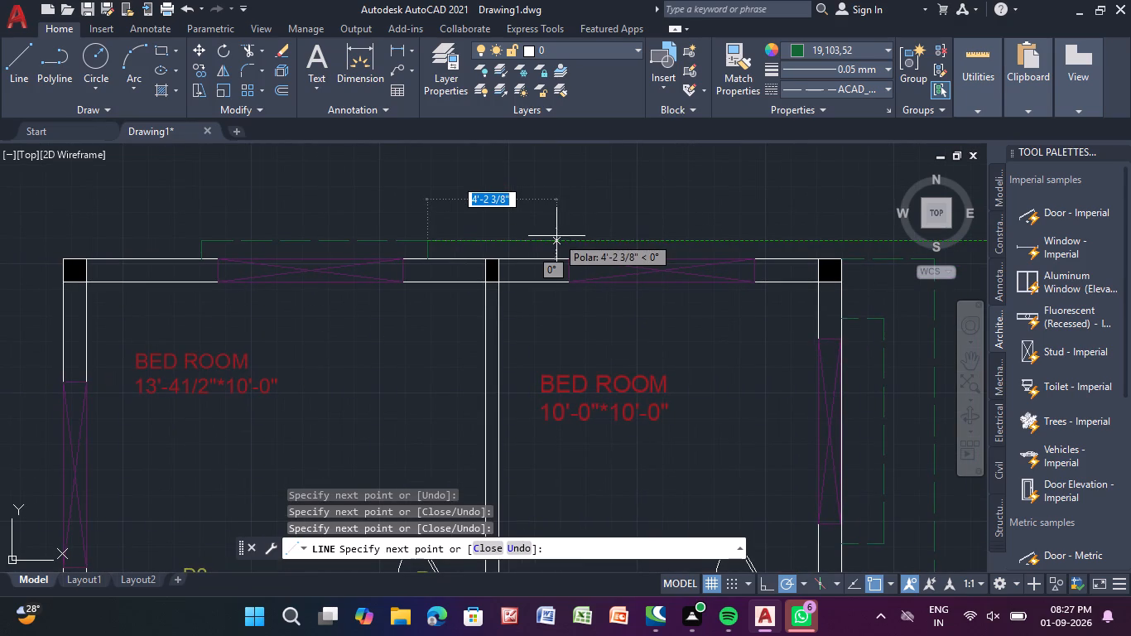
{"action": "left_click", "coordinate": [557, 242]}
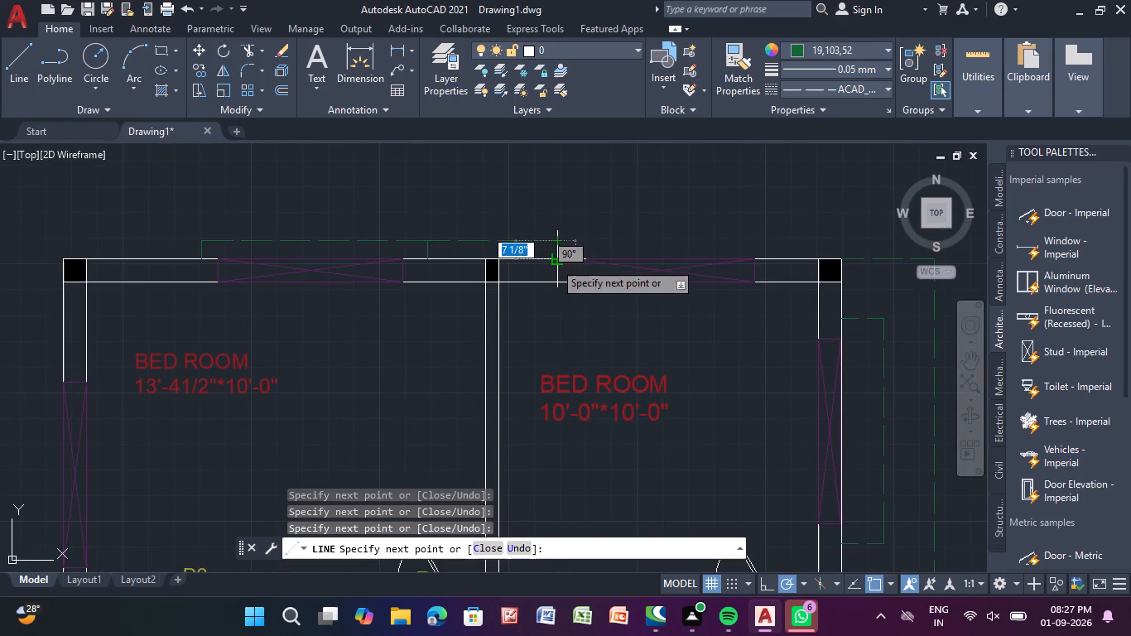
{"action": "left_click", "coordinate": [556, 262]}
{"action": "left_click_drag", "start_coordinate": [559, 234], "coordinate": [570, 233]}
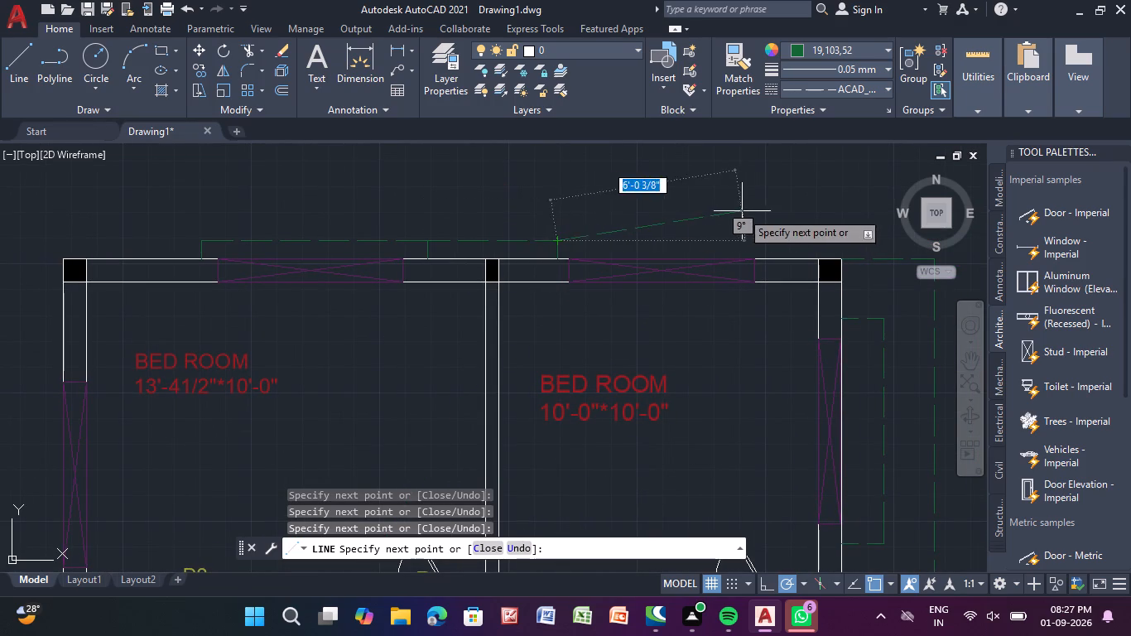
{"action": "left_click_drag", "start_coordinate": [774, 239], "coordinate": [774, 247]}
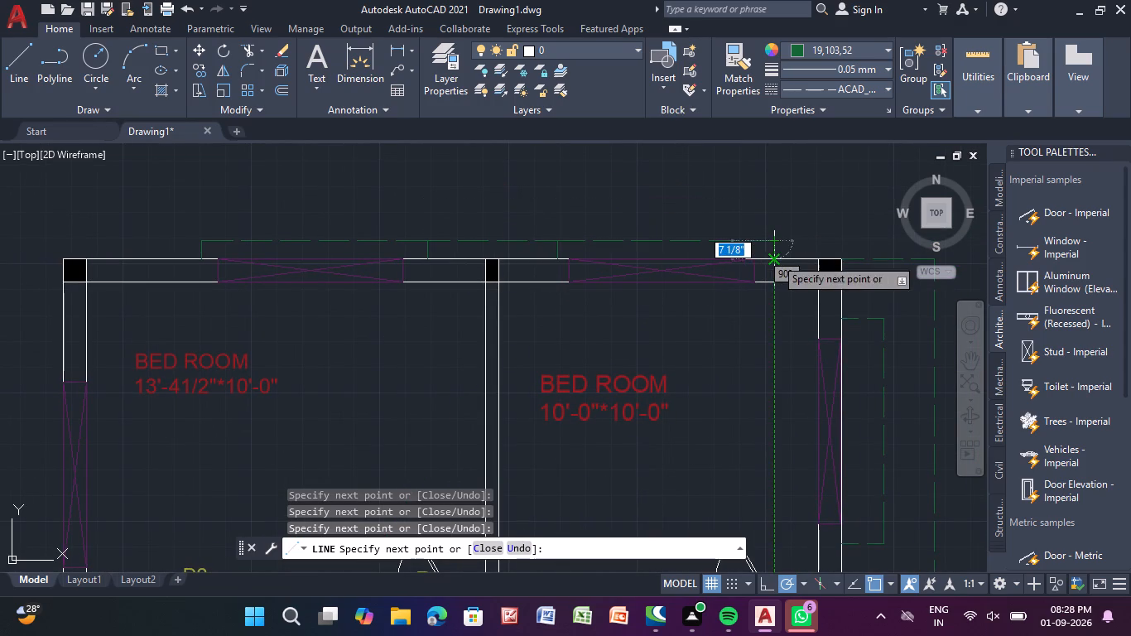
{"action": "left_click", "coordinate": [775, 258]}
{"action": "key", "text": "Escape"}
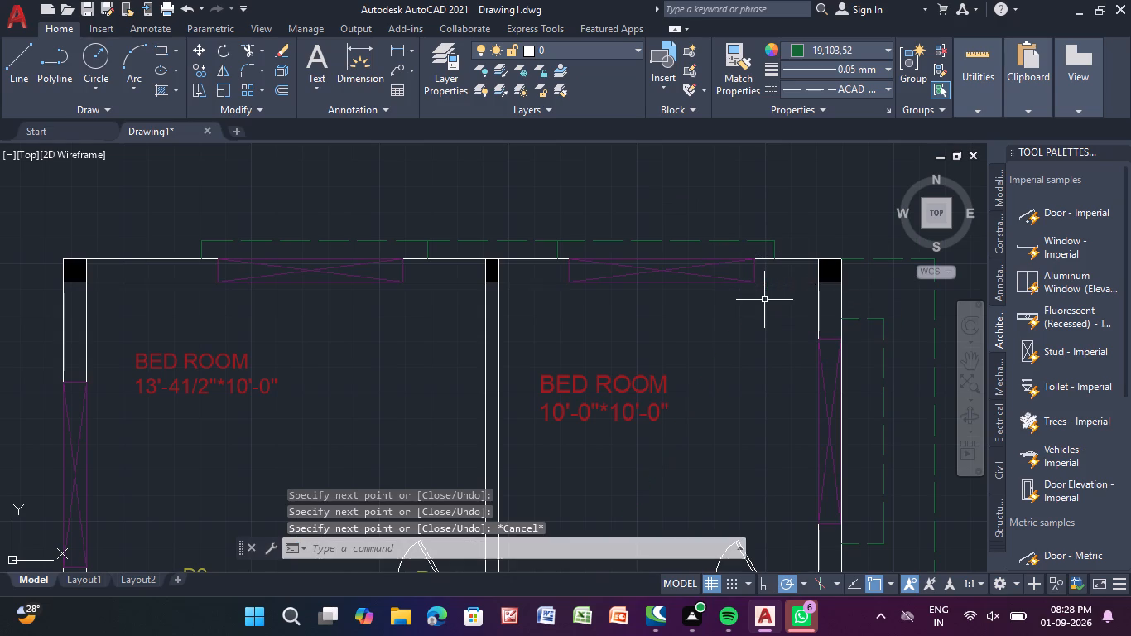
Trim away the dashed segment connecting the two top-wall window projection outlines.
{"action": "left_click", "coordinate": [253, 55]}
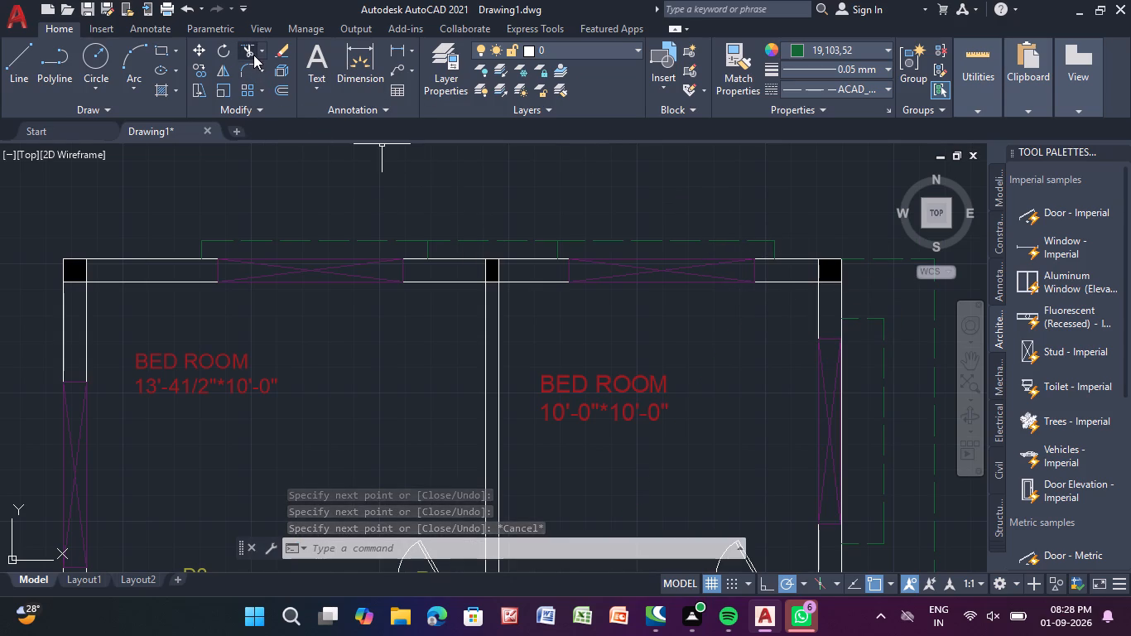
{"action": "left_click", "coordinate": [249, 51]}
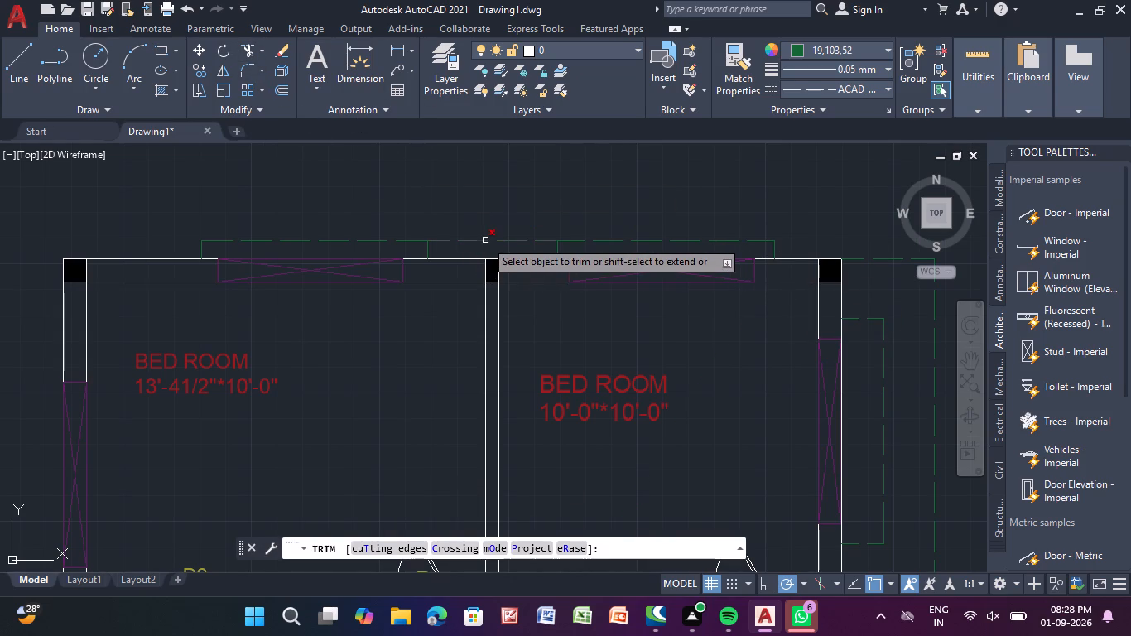
{"action": "left_click", "coordinate": [485, 240]}
Draw a short horizontal dashed line outward from the west wall, just above the 13'-4 1/2" bedroom's window.
{"action": "scroll", "coordinate": [487, 217], "scroll_direction": "down", "scroll_amount": 2}
{"action": "middle_click_drag", "start_coordinate": [487, 216], "coordinate": [497, 201]}
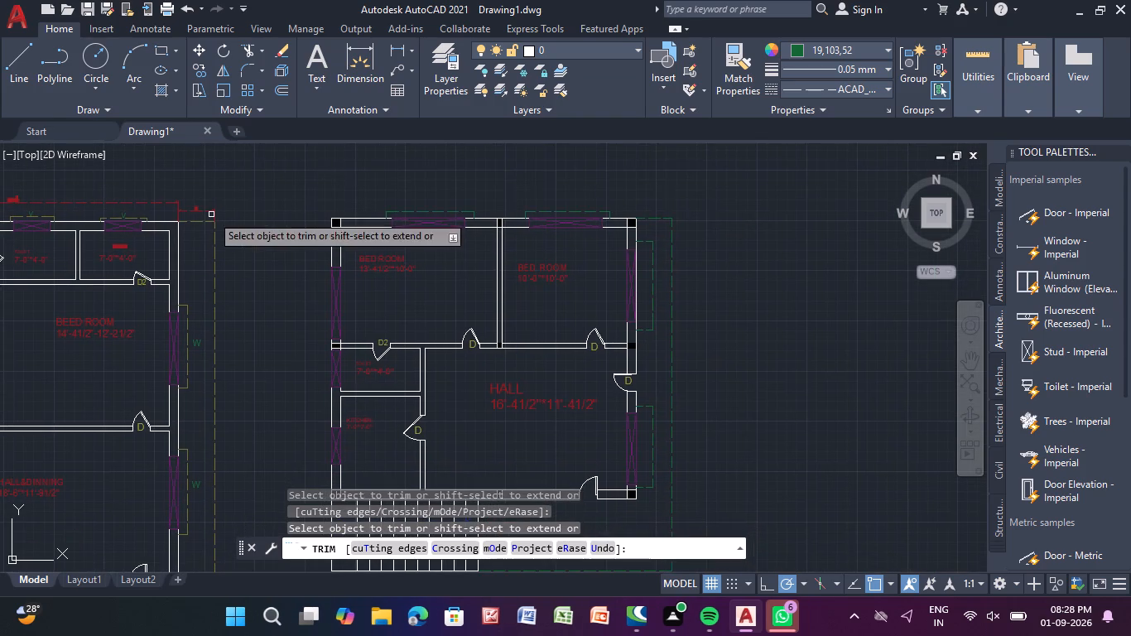
{"action": "left_click", "coordinate": [31, 80]}
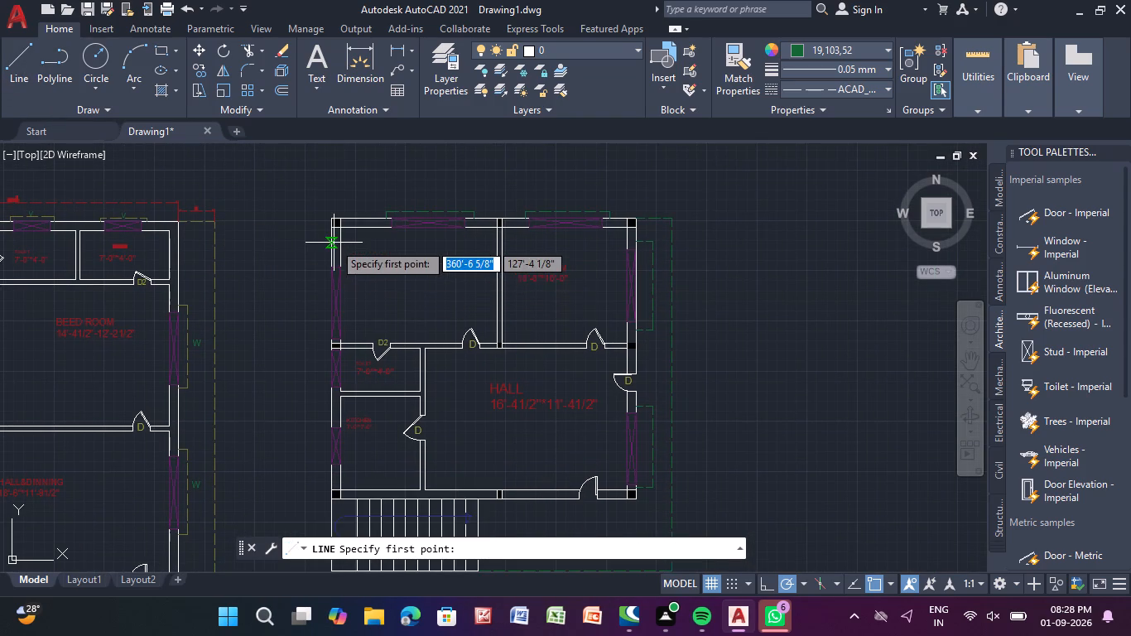
{"action": "scroll", "coordinate": [334, 243], "scroll_direction": "up", "scroll_amount": 2}
{"action": "middle_click_drag", "start_coordinate": [334, 243], "coordinate": [358, 146]}
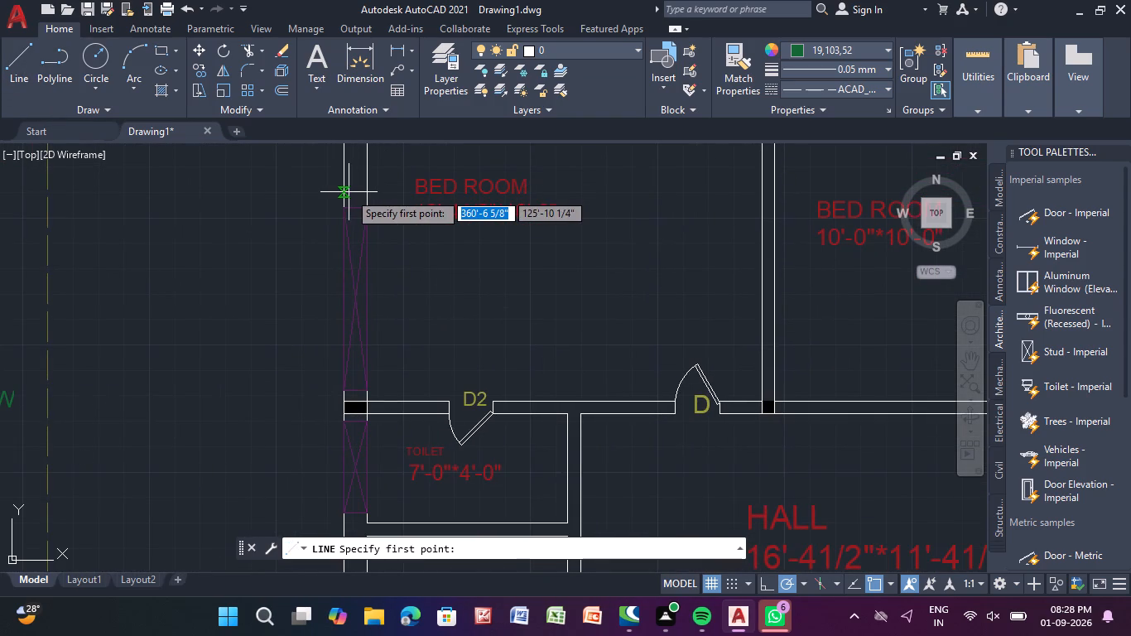
{"action": "left_click", "coordinate": [344, 192]}
{"action": "left_click", "coordinate": [326, 194]}
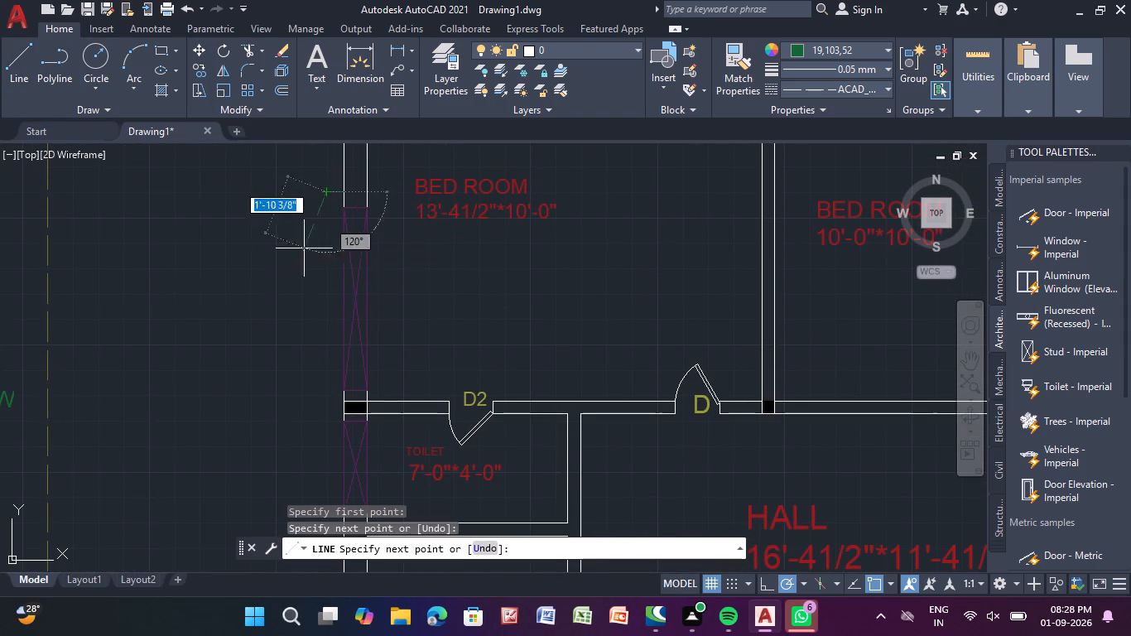
{"action": "middle_click_drag", "start_coordinate": [290, 370], "coordinate": [284, 476]}
{"action": "key", "text": "Escape"}
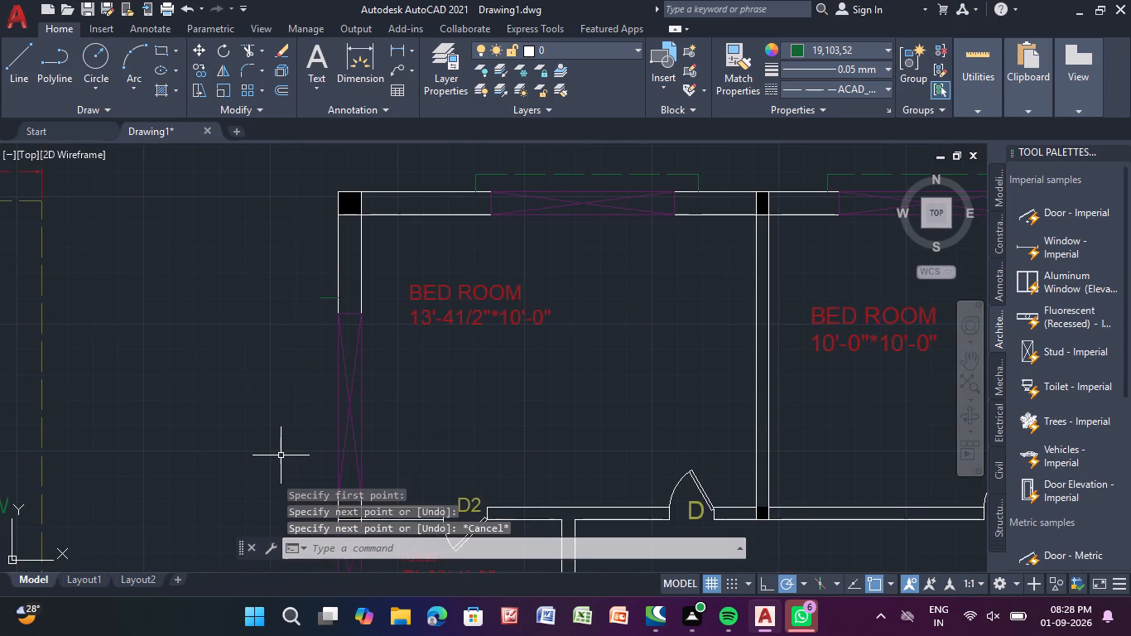
Move the 13'-4 1/2" bedroom's west-wall window about 1'-10" north along the wall.
{"action": "scroll", "coordinate": [415, 385], "scroll_direction": "down", "scroll_amount": 2}
{"action": "middle_click", "coordinate": [416, 383]}
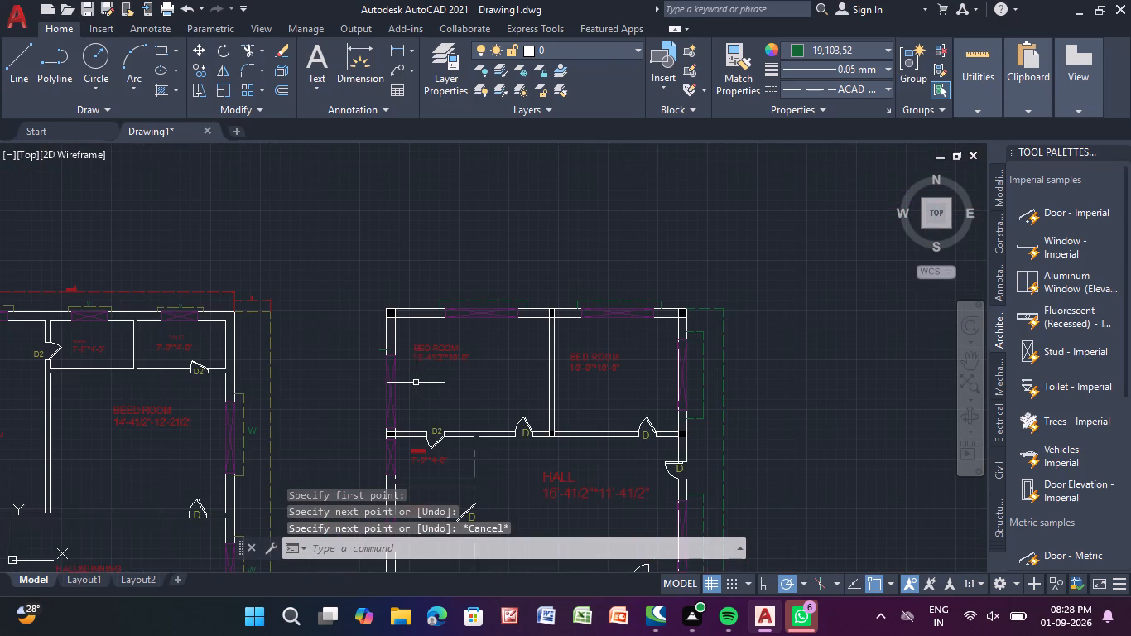
{"action": "scroll", "coordinate": [416, 381], "scroll_direction": "up", "scroll_amount": 1}
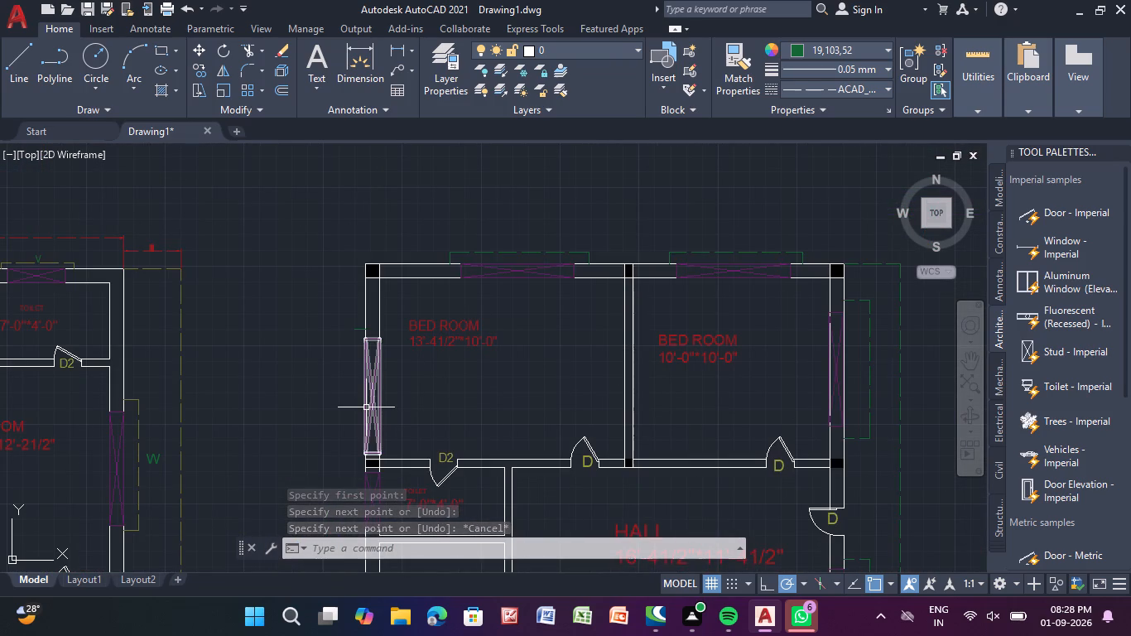
{"action": "left_click", "coordinate": [366, 407]}
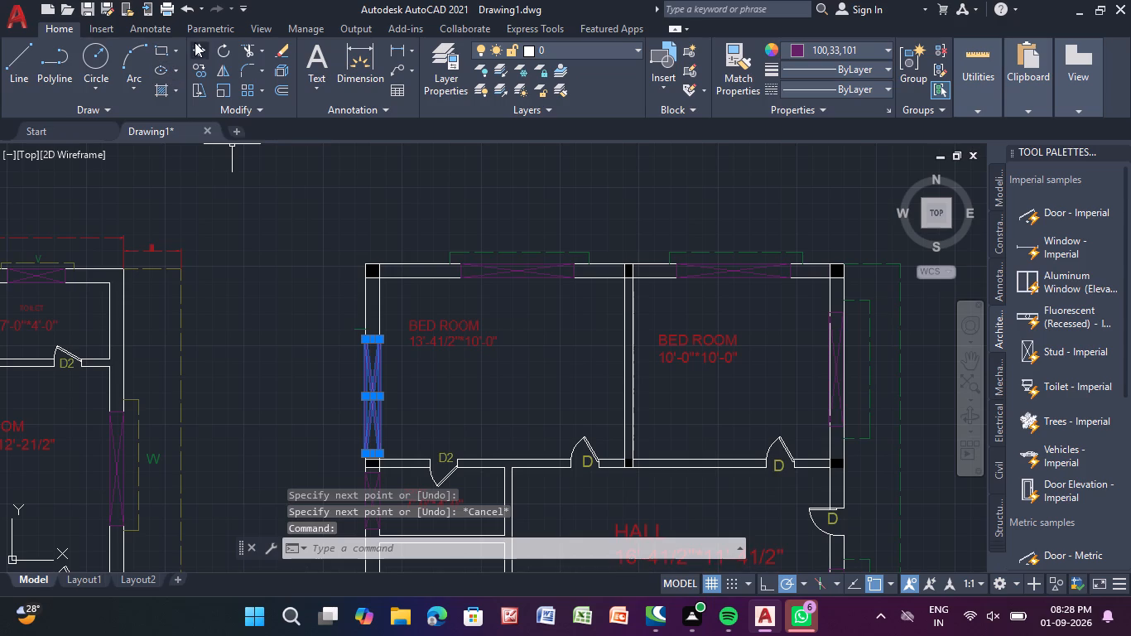
{"action": "left_click", "coordinate": [195, 42]}
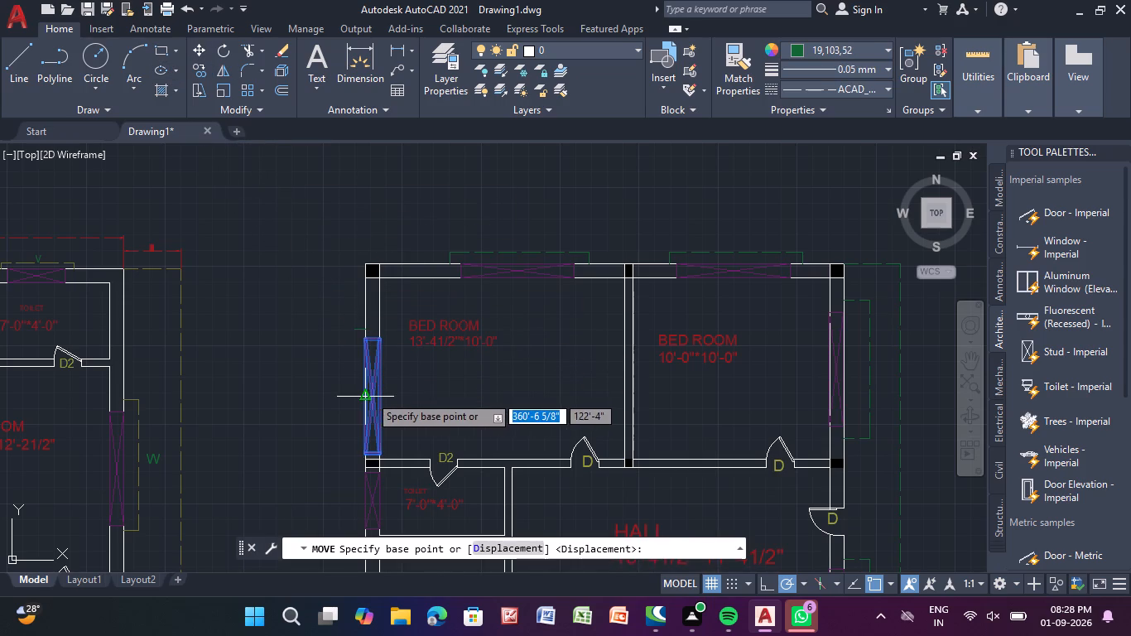
{"action": "left_click", "coordinate": [369, 395]}
{"action": "scroll", "coordinate": [369, 354], "scroll_direction": "up", "scroll_amount": 1}
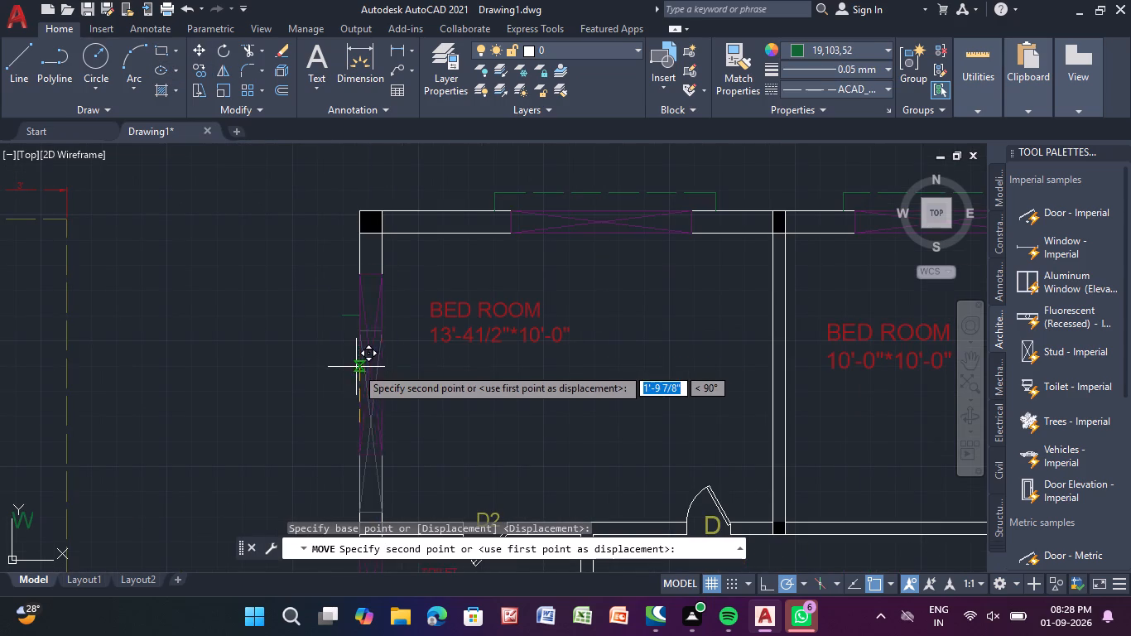
{"action": "left_click", "coordinate": [361, 364]}
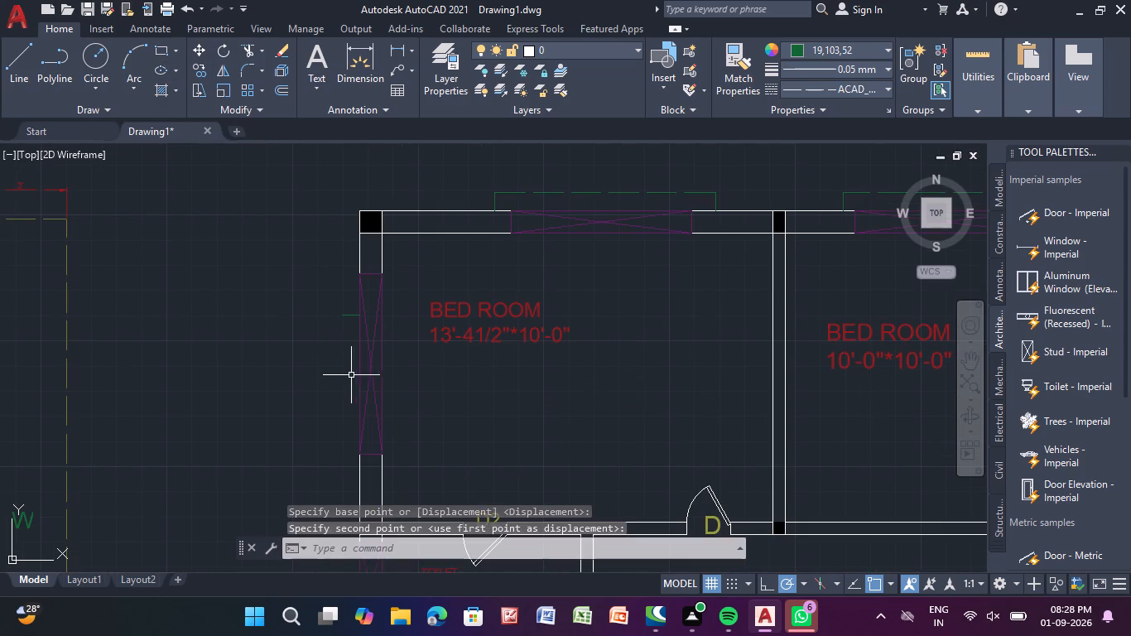
Delete the short horizontal dashed line beside the 13'-4 1/2" bedroom's west-wall window.
{"action": "left_click", "coordinate": [341, 316]}
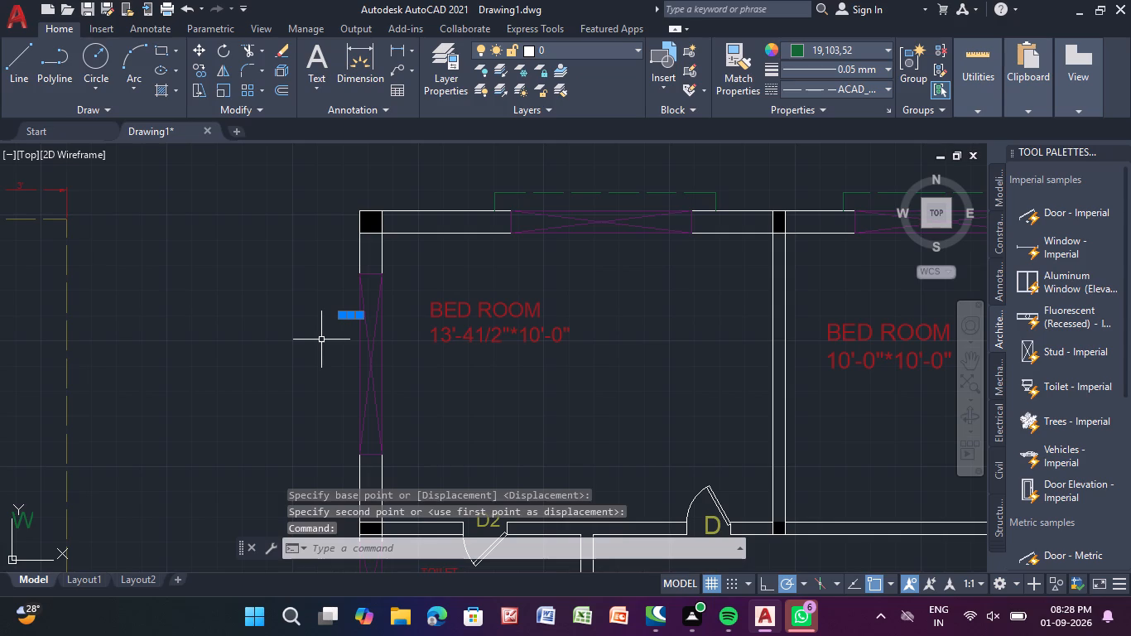
{"action": "key", "text": "Delete"}
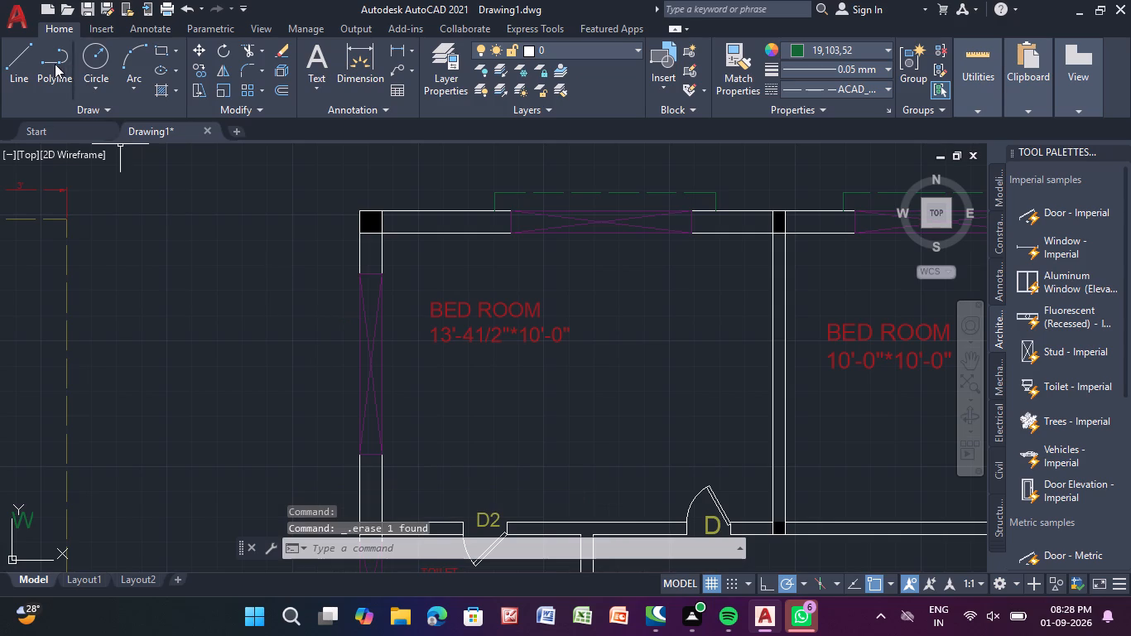
Draw a three-sided green dashed projection outline outside the 13'-4 1/2" bedroom's west-wall window, extending slightly past both window ends.
{"action": "left_click", "coordinate": [31, 63]}
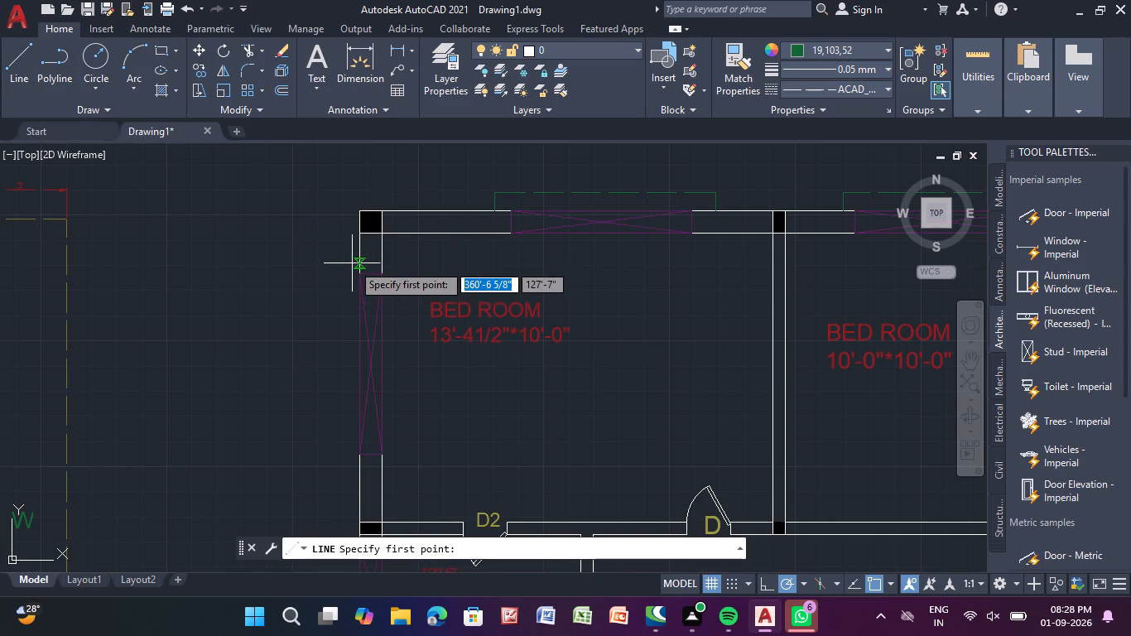
{"action": "left_click", "coordinate": [359, 262]}
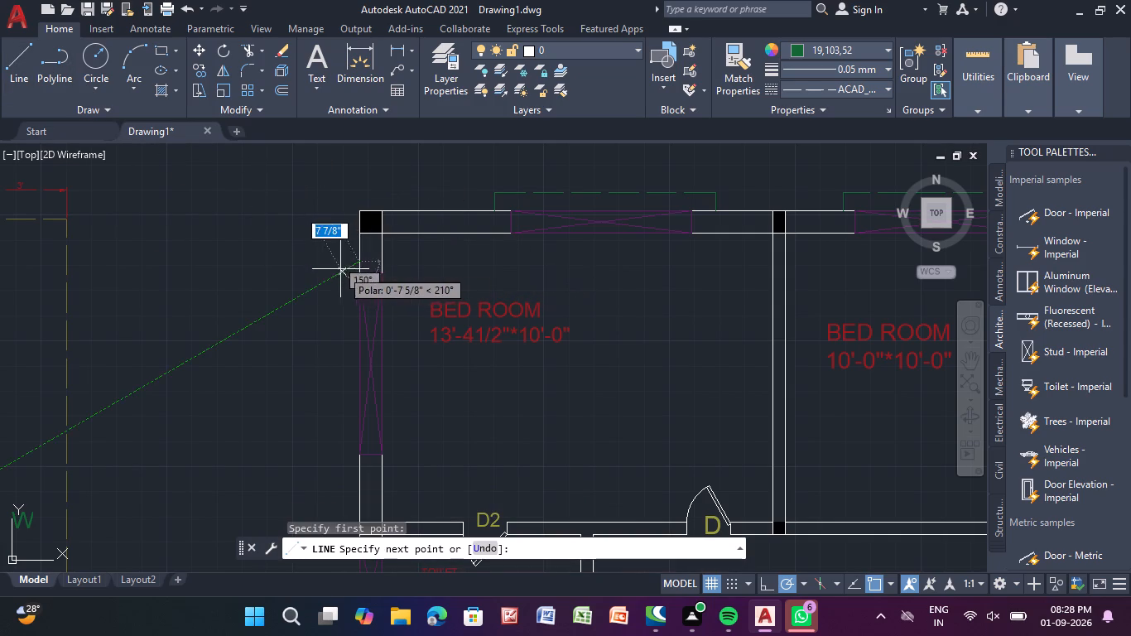
{"action": "left_click_drag", "start_coordinate": [340, 263], "coordinate": [342, 277]}
{"action": "left_click", "coordinate": [339, 471]}
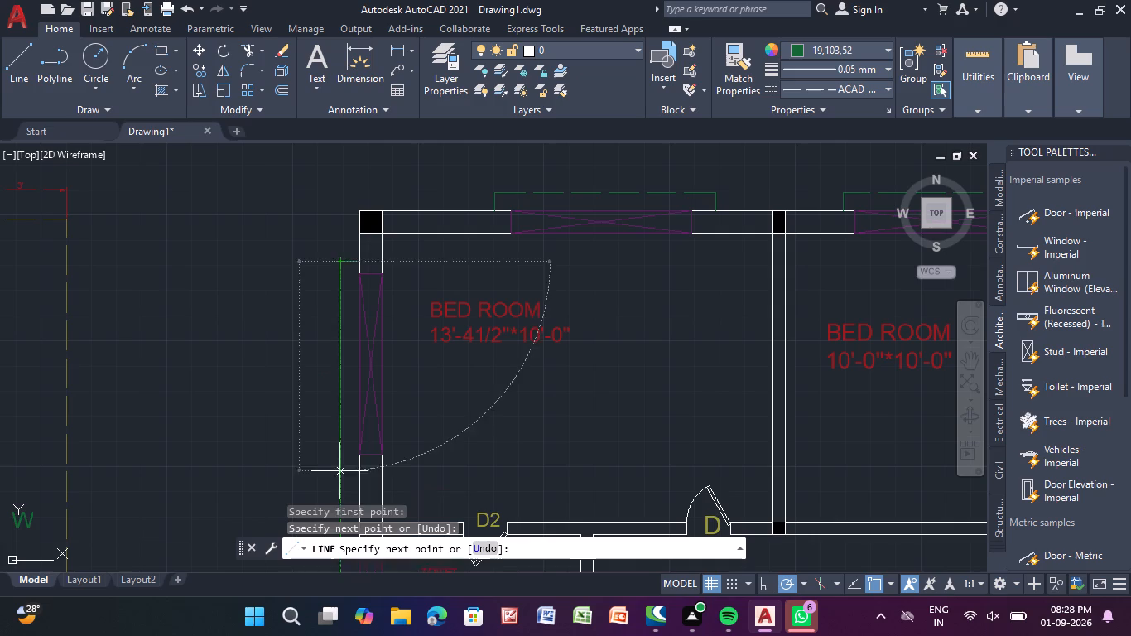
{"action": "left_click", "coordinate": [358, 470]}
Continue the dashed line about 2'-2" south and outline the toilet's west-wall window, projecting about 7" from the wall.
{"action": "left_click", "coordinate": [341, 474]}
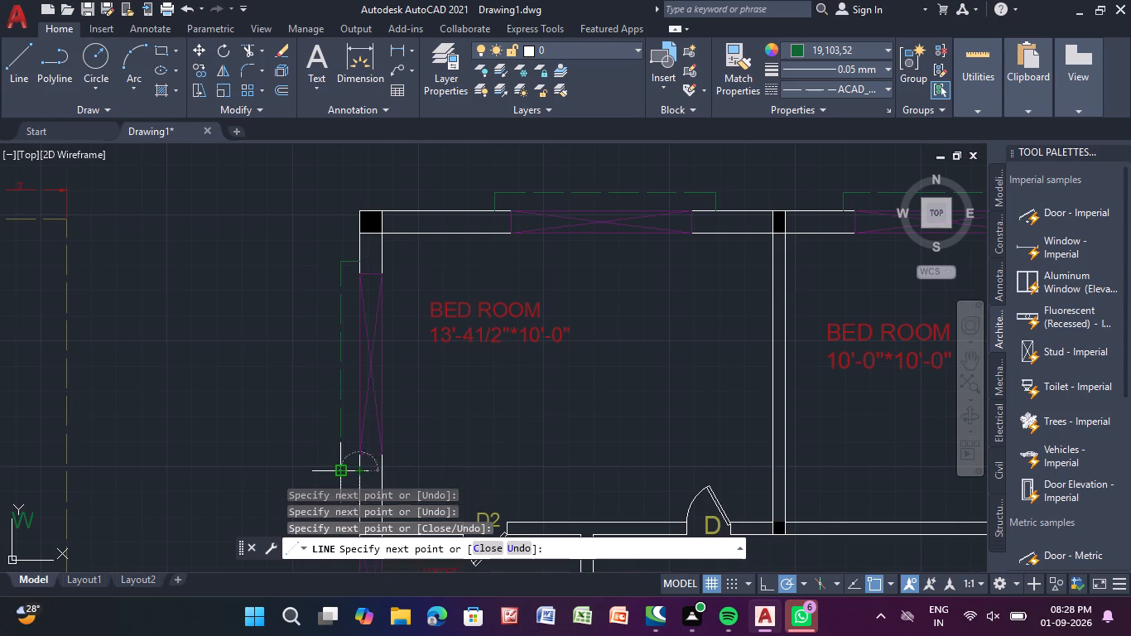
{"action": "middle_click_drag", "start_coordinate": [343, 460], "coordinate": [379, 237]}
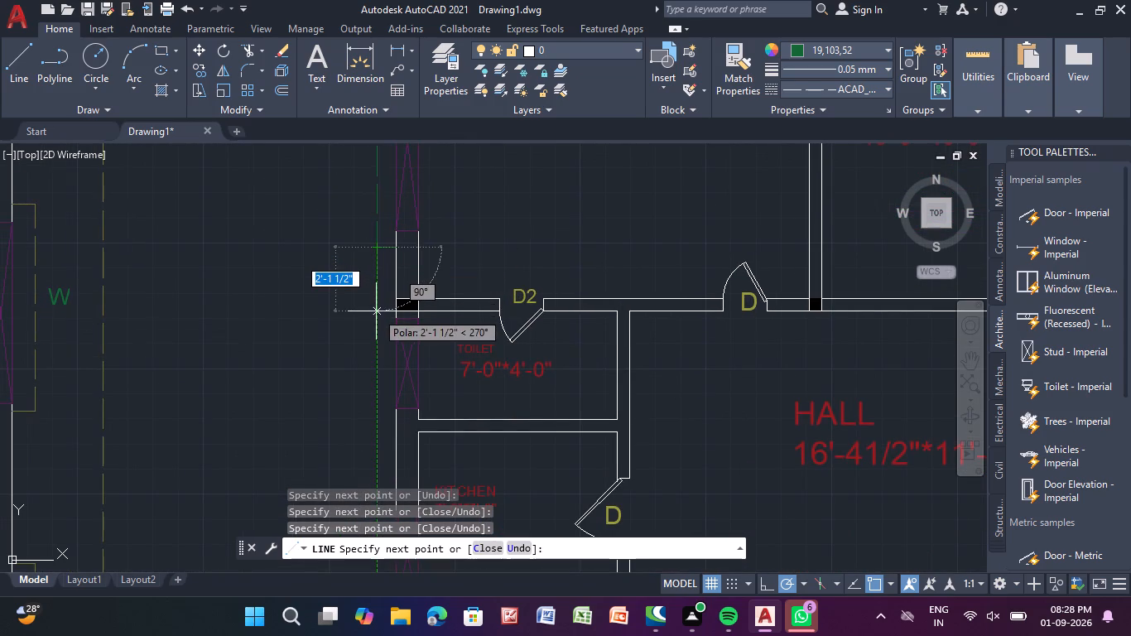
{"action": "scroll", "coordinate": [376, 311], "scroll_direction": "up", "scroll_amount": 2}
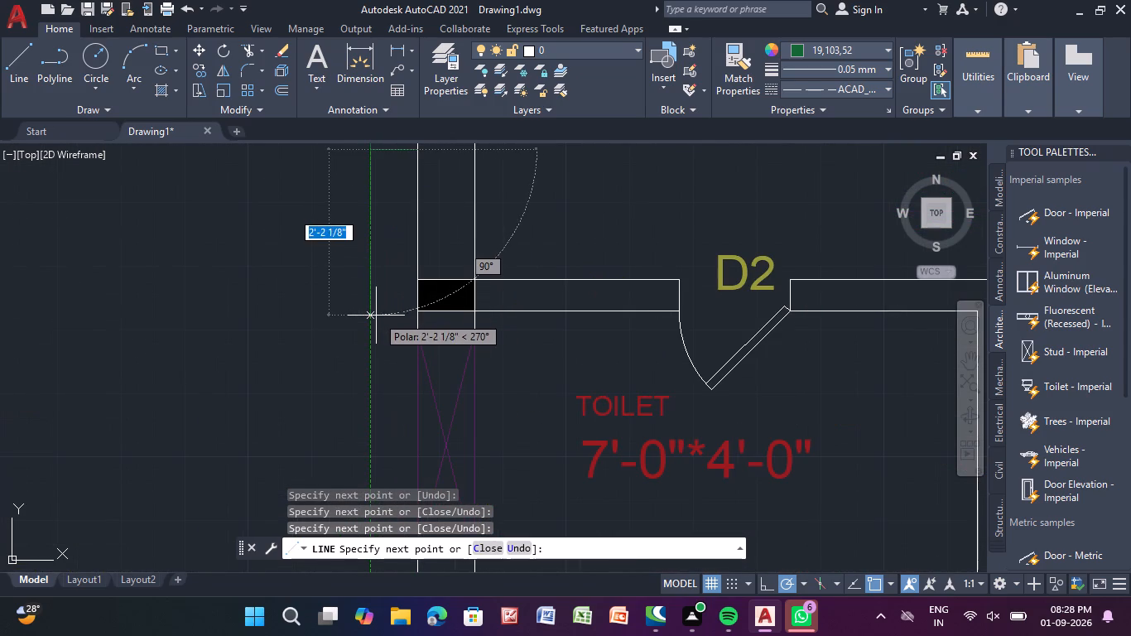
{"action": "left_click", "coordinate": [374, 318]}
{"action": "left_click", "coordinate": [415, 321]}
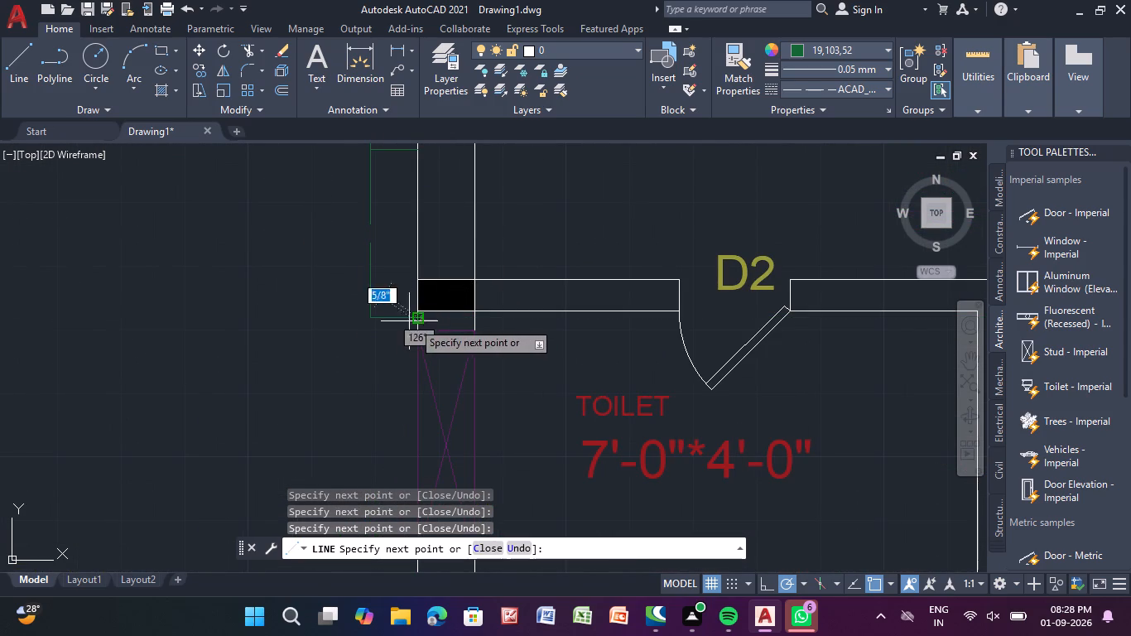
{"action": "left_click_drag", "start_coordinate": [372, 322], "coordinate": [372, 334]}
{"action": "middle_click_drag", "start_coordinate": [378, 402], "coordinate": [386, 315]}
{"action": "middle_click_drag", "start_coordinate": [397, 465], "coordinate": [386, 354]}
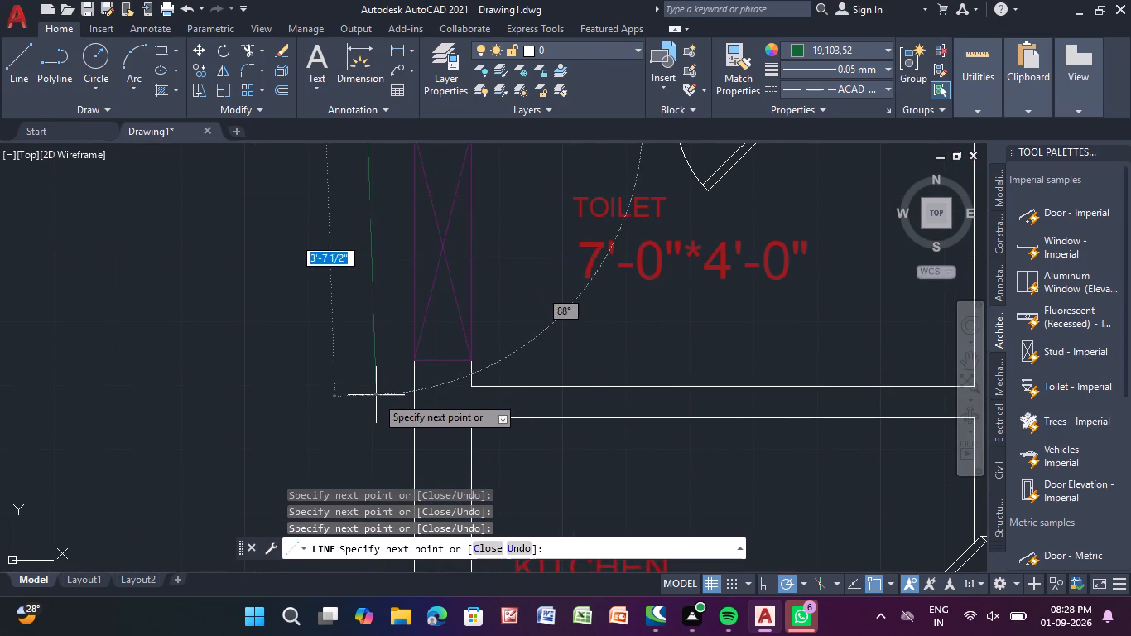
{"action": "left_click", "coordinate": [370, 374]}
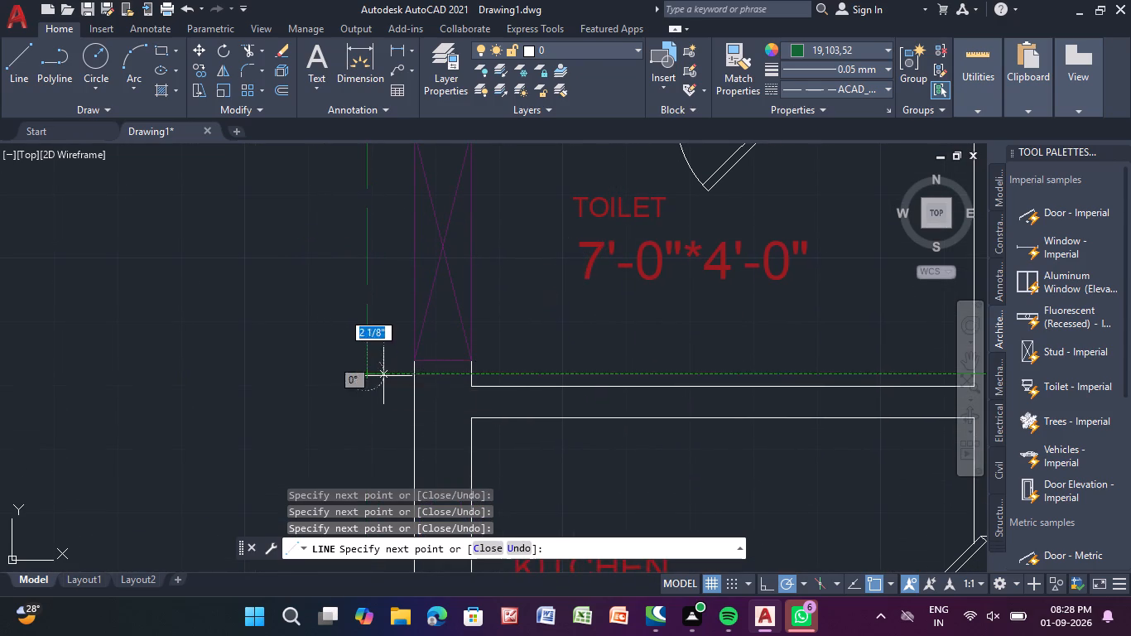
{"action": "left_click_drag", "start_coordinate": [411, 376], "coordinate": [402, 375]}
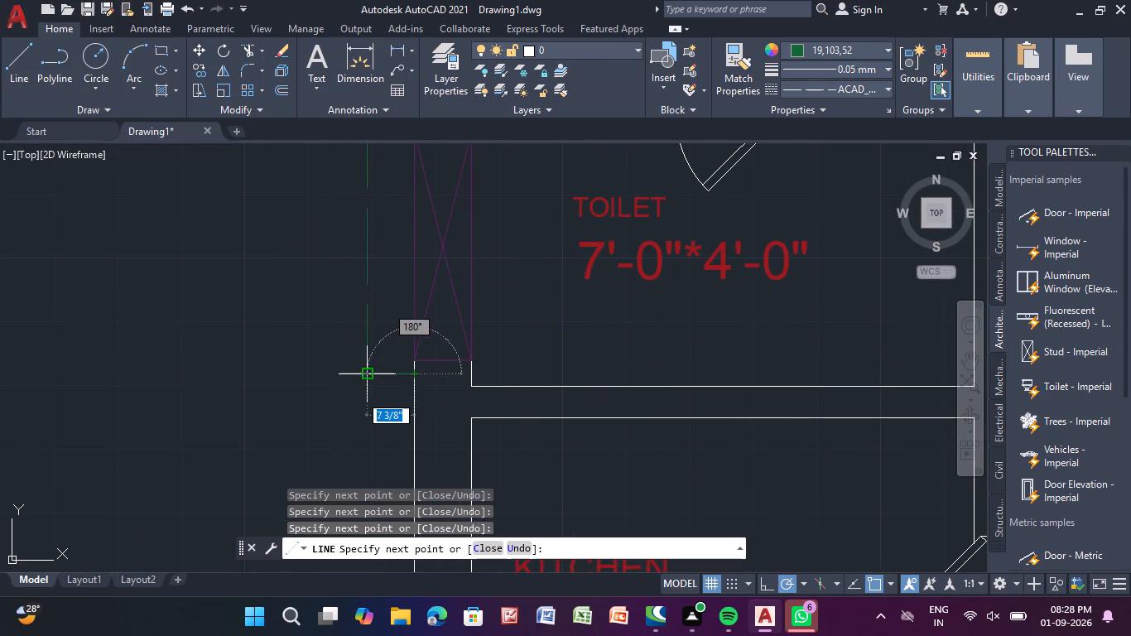
Continue the dashed line south and outline the kitchen's west-wall window, about 4' long and projecting about 7" from the wall.
{"action": "left_click", "coordinate": [372, 371]}
{"action": "scroll", "coordinate": [370, 427], "scroll_direction": "down", "scroll_amount": 1}
{"action": "middle_click_drag", "start_coordinate": [370, 427], "coordinate": [377, 264]}
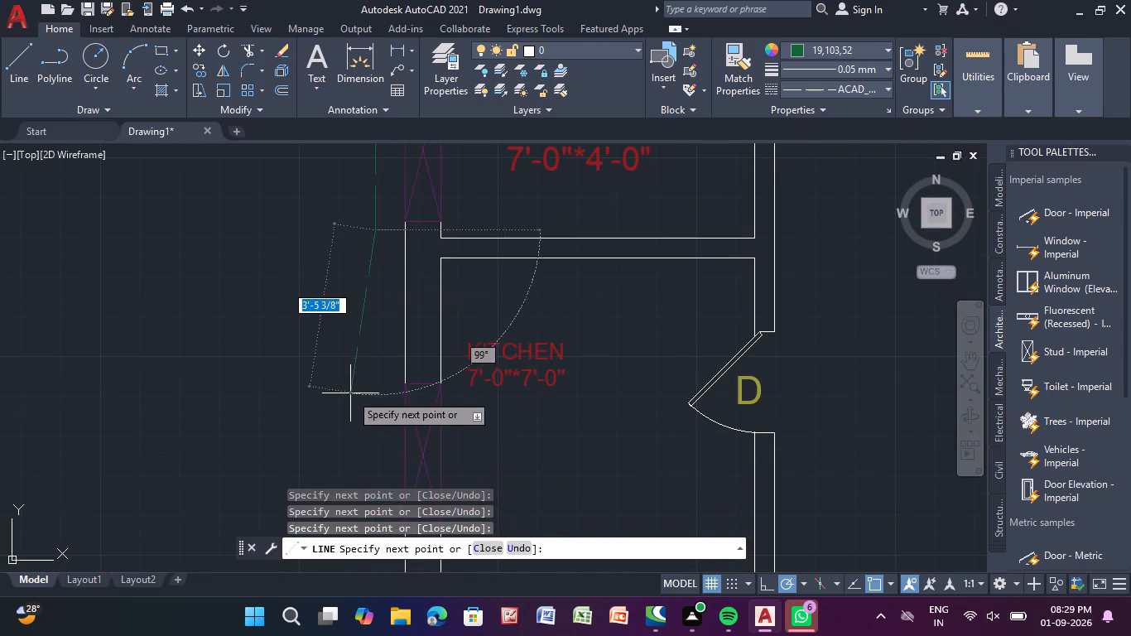
{"action": "left_click", "coordinate": [374, 366]}
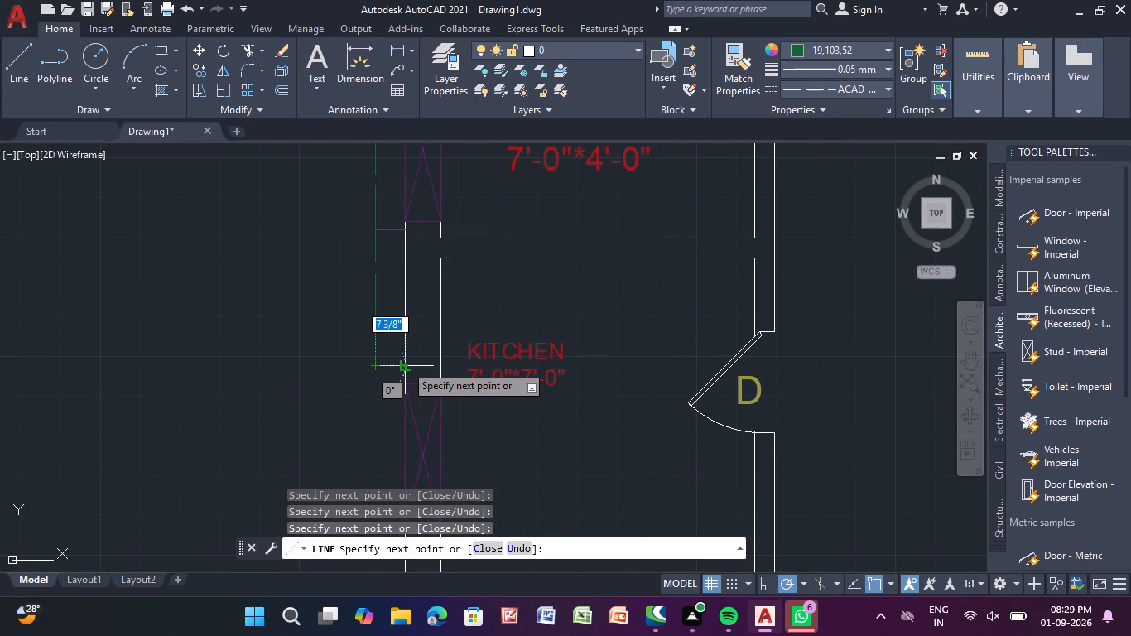
{"action": "left_click", "coordinate": [410, 365]}
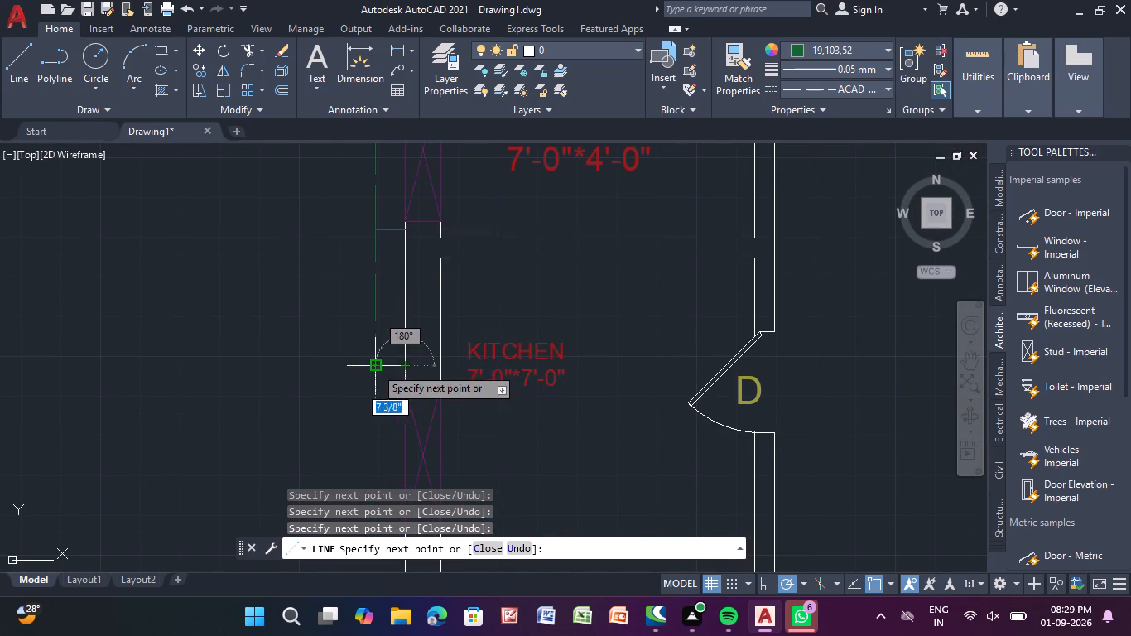
{"action": "left_click", "coordinate": [375, 366]}
{"action": "middle_click_drag", "start_coordinate": [361, 455], "coordinate": [389, 263]}
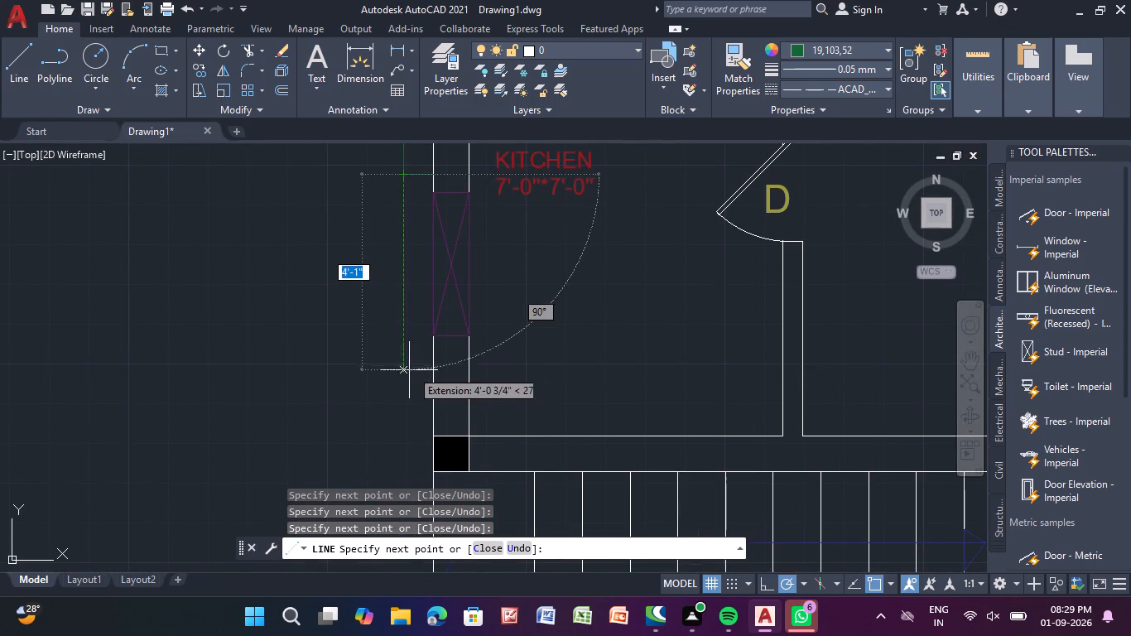
{"action": "left_click", "coordinate": [404, 375]}
{"action": "left_click", "coordinate": [434, 374]}
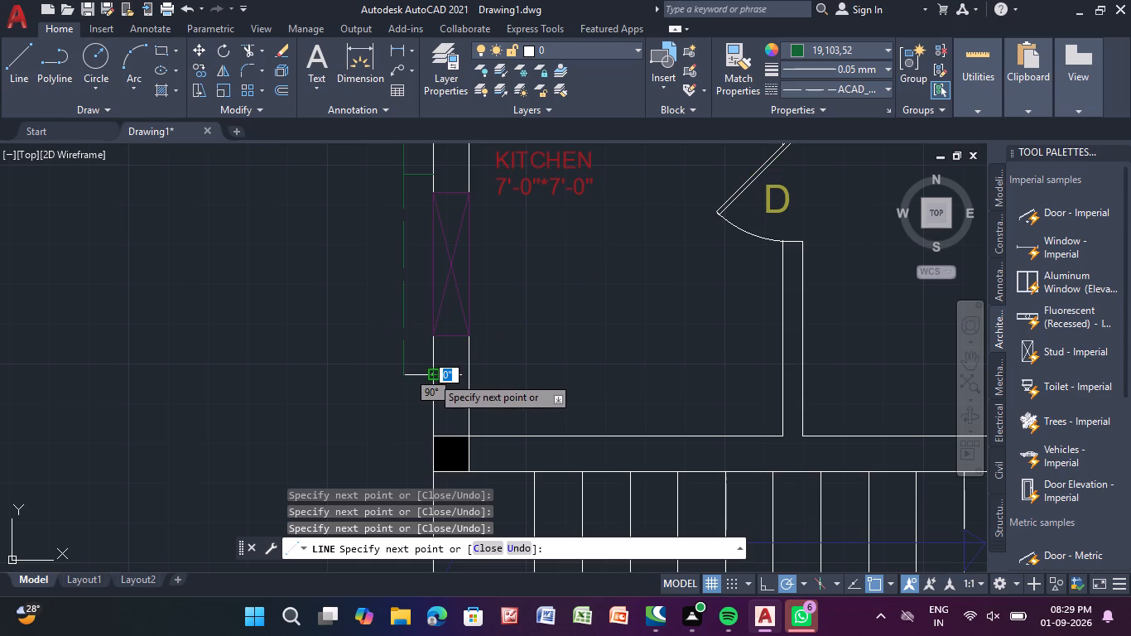
{"action": "key", "text": "Escape"}
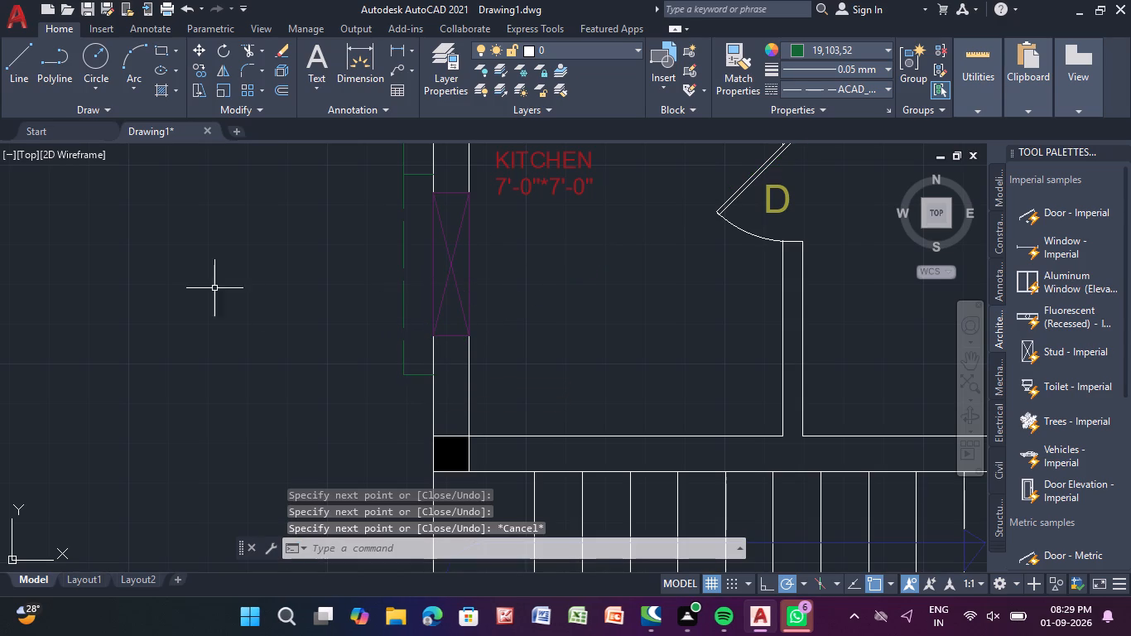
Trim away the dashed segments connecting the bedroom, toilet and kitchen window projection outlines along the west wall.
{"action": "middle_click_drag", "start_coordinate": [219, 285], "coordinate": [195, 374]}
{"action": "scroll", "coordinate": [198, 369], "scroll_direction": "down", "scroll_amount": 1}
{"action": "left_click_drag", "start_coordinate": [249, 50], "coordinate": [251, 60]}
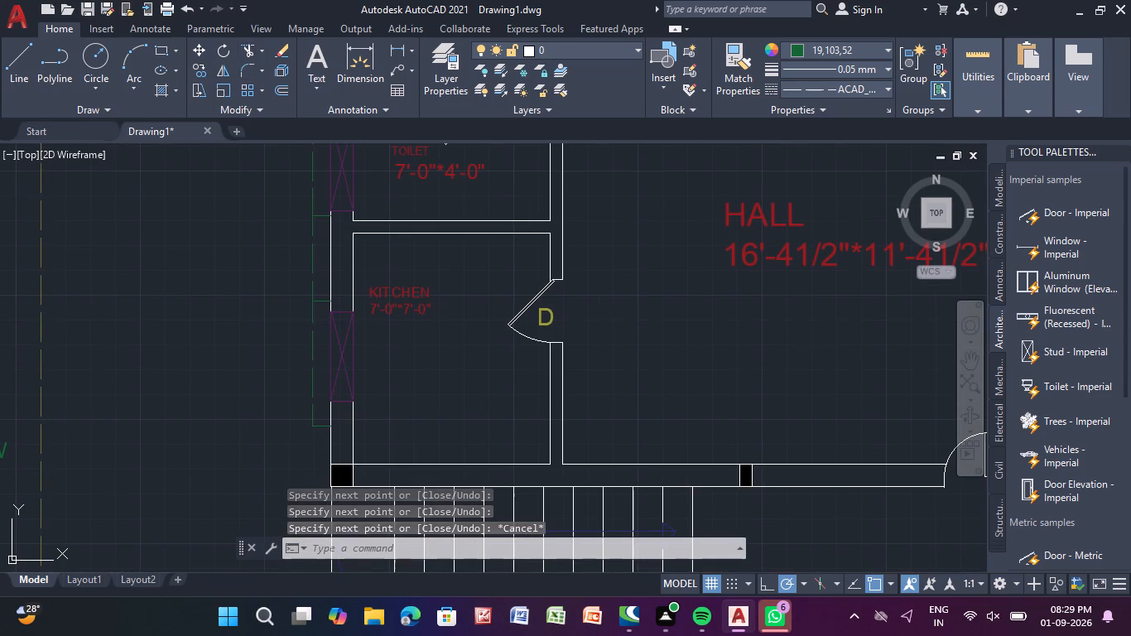
{"action": "left_click", "coordinate": [313, 244]}
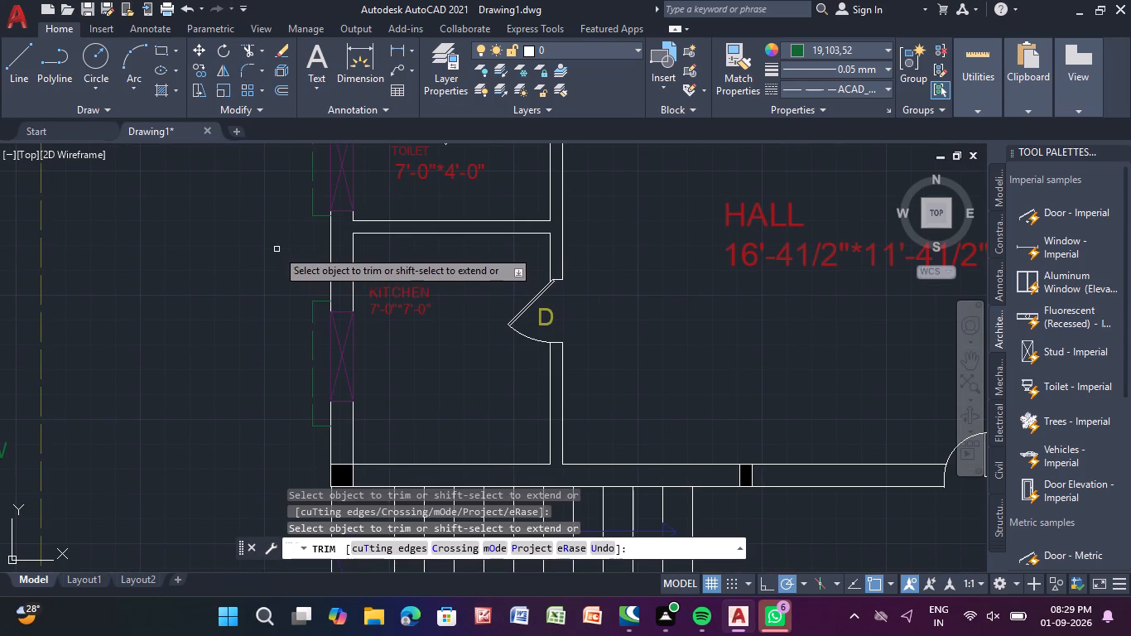
{"action": "middle_click_drag", "start_coordinate": [277, 249], "coordinate": [284, 340]}
{"action": "middle_click_drag", "start_coordinate": [301, 257], "coordinate": [277, 370]}
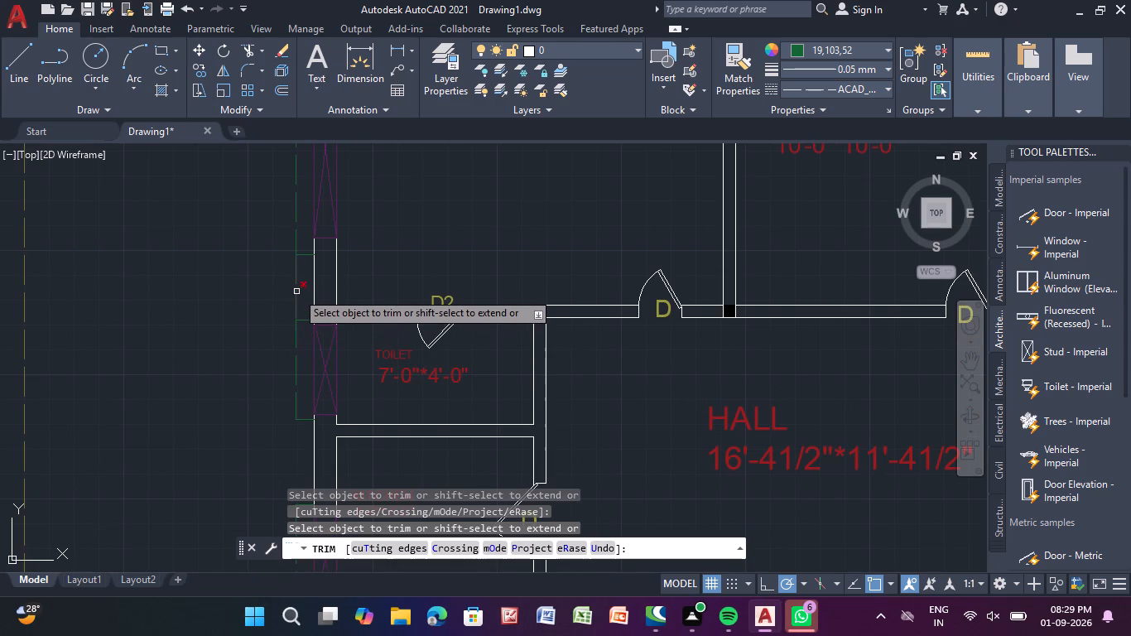
{"action": "left_click", "coordinate": [296, 291]}
{"action": "middle_click_drag", "start_coordinate": [270, 280], "coordinate": [241, 422]}
{"action": "scroll", "coordinate": [224, 351], "scroll_direction": "down", "scroll_amount": 1}
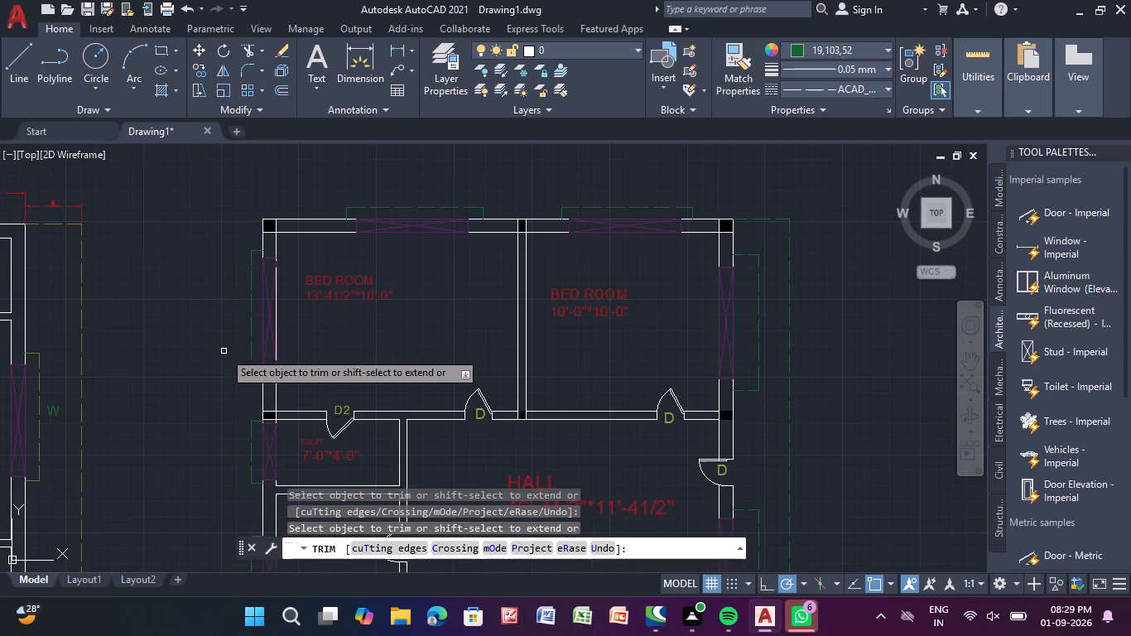
{"action": "middle_click_drag", "start_coordinate": [224, 351], "coordinate": [253, 268]}
{"action": "key", "text": "Escape"}
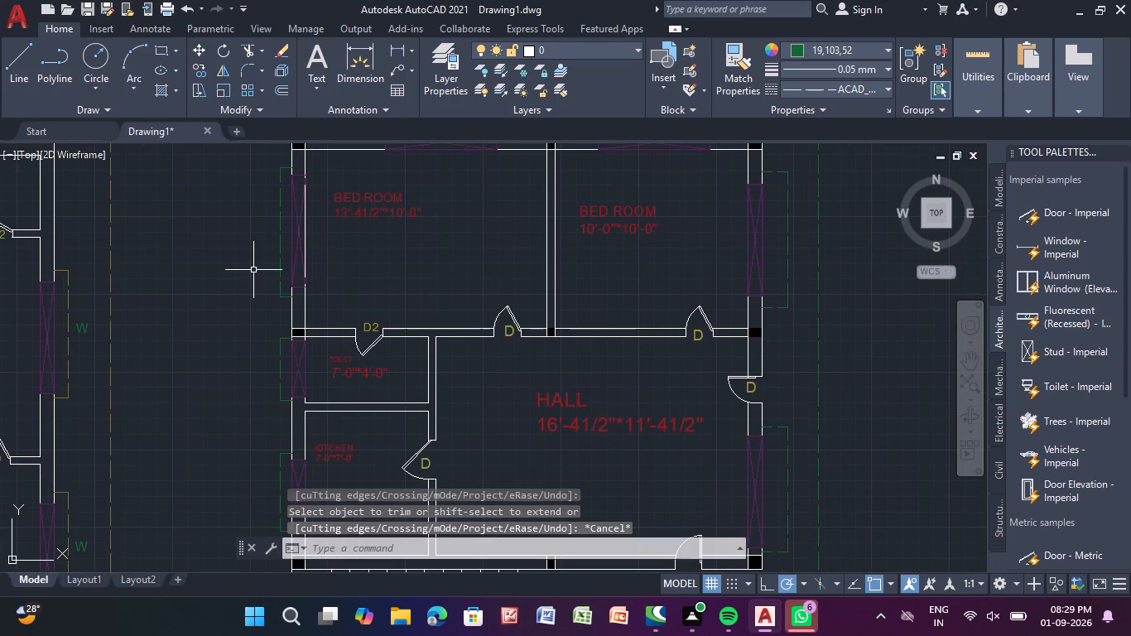
{"action": "key", "text": "Escape"}
{"action": "key", "text": "Escape"}
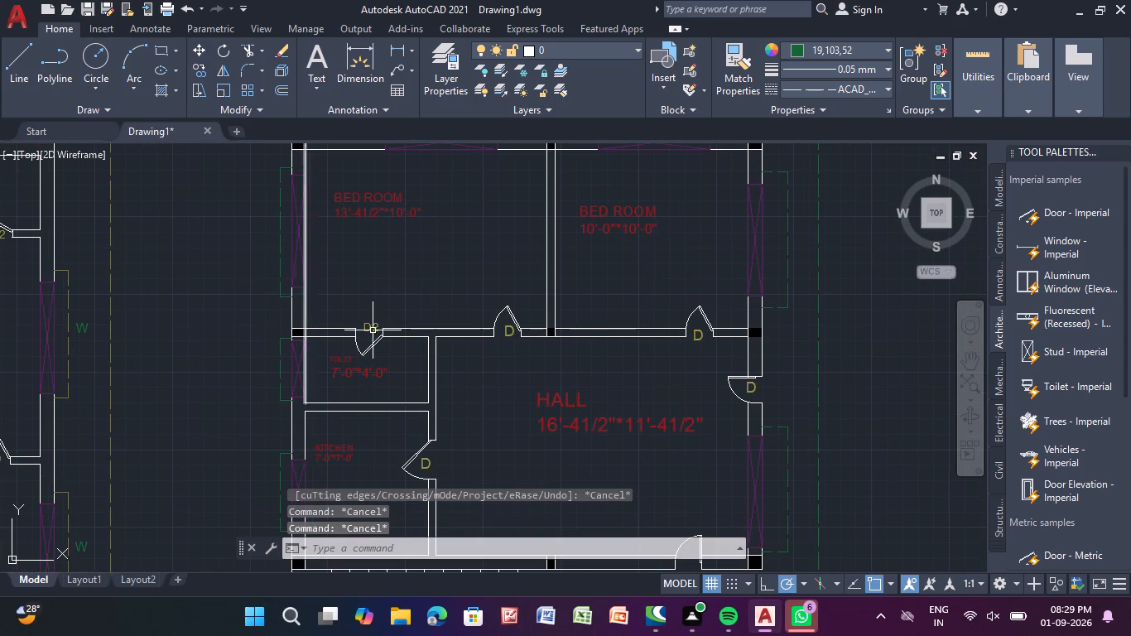
Copy the green V label from the adjacent plan's toilet window to the new plan's west-wall toilet window.
{"action": "scroll", "coordinate": [387, 337], "scroll_direction": "down", "scroll_amount": 1}
{"action": "scroll", "coordinate": [532, 401], "scroll_direction": "down", "scroll_amount": 1}
{"action": "middle_click_drag", "start_coordinate": [532, 402], "coordinate": [517, 407]}
{"action": "scroll", "coordinate": [206, 289], "scroll_direction": "up", "scroll_amount": 3}
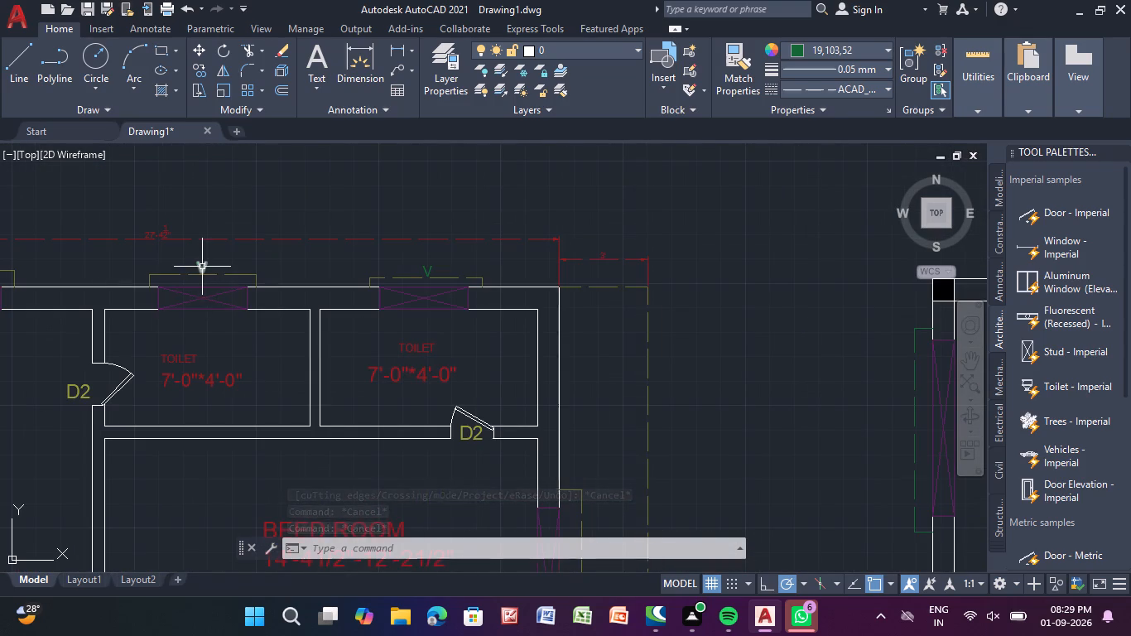
{"action": "left_click", "coordinate": [201, 265]}
{"action": "left_click", "coordinate": [200, 70]}
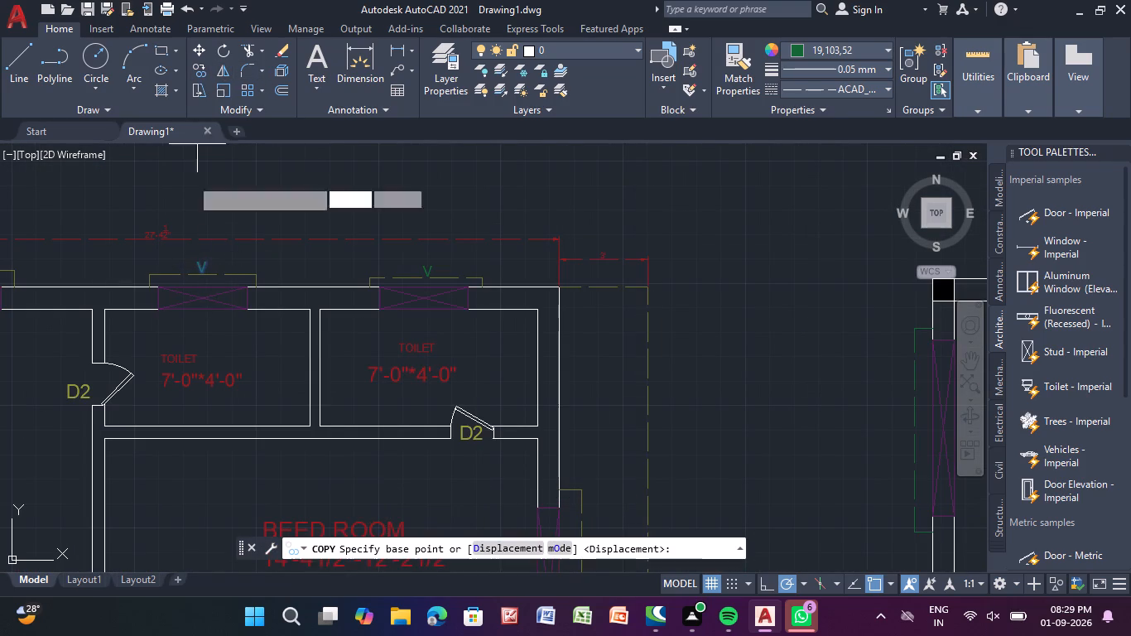
{"action": "left_click", "coordinate": [200, 266]}
{"action": "scroll", "coordinate": [450, 291], "scroll_direction": "down", "scroll_amount": 2}
{"action": "middle_click_drag", "start_coordinate": [510, 296], "coordinate": [420, 272]}
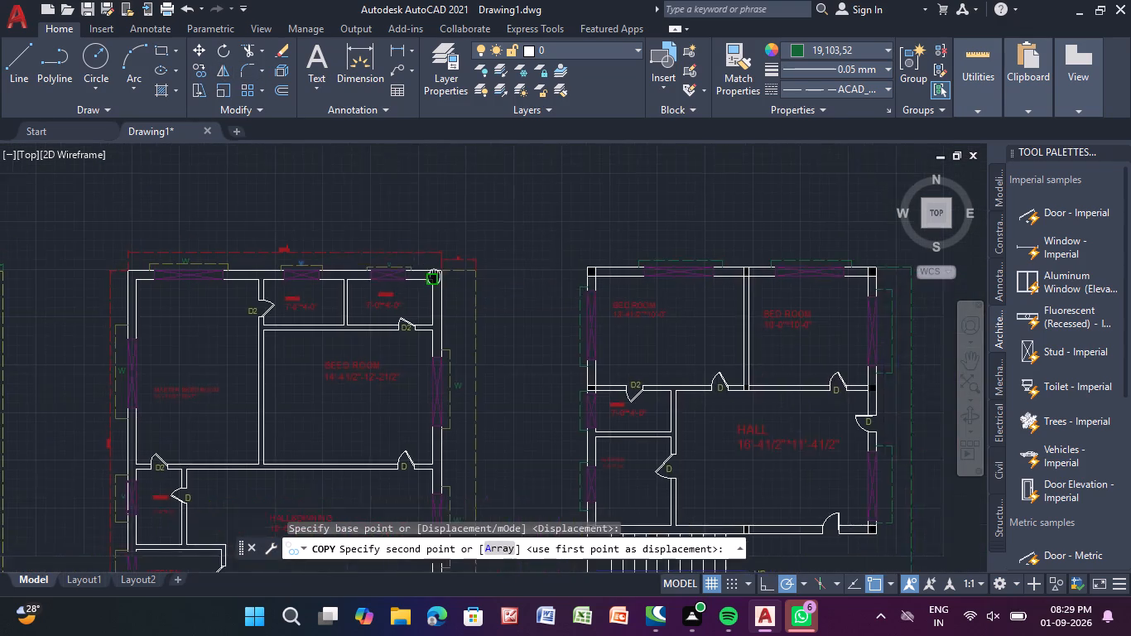
{"action": "middle_click_drag", "start_coordinate": [420, 272], "coordinate": [309, 241]}
{"action": "scroll", "coordinate": [449, 379], "scroll_direction": "up", "scroll_amount": 3}
{"action": "left_click", "coordinate": [451, 378]}
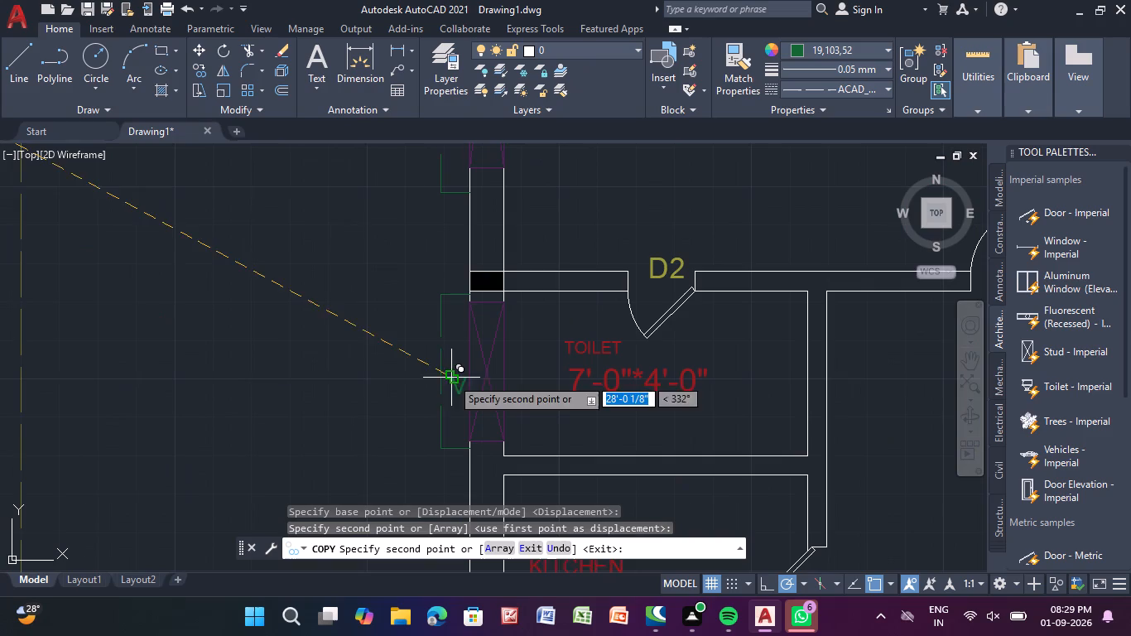
{"action": "key", "text": "Escape"}
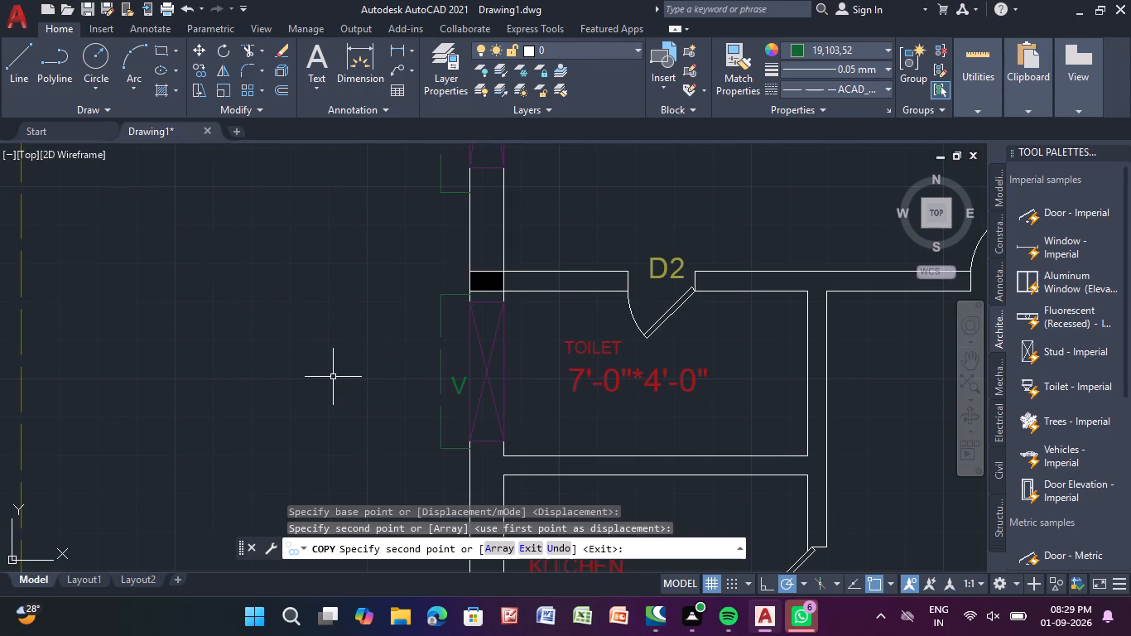
Copy the green W label from the adjacent plan's east-wall bedroom window to the new plan's west-wall bedroom window.
{"action": "scroll", "coordinate": [305, 413], "scroll_direction": "down", "scroll_amount": 2}
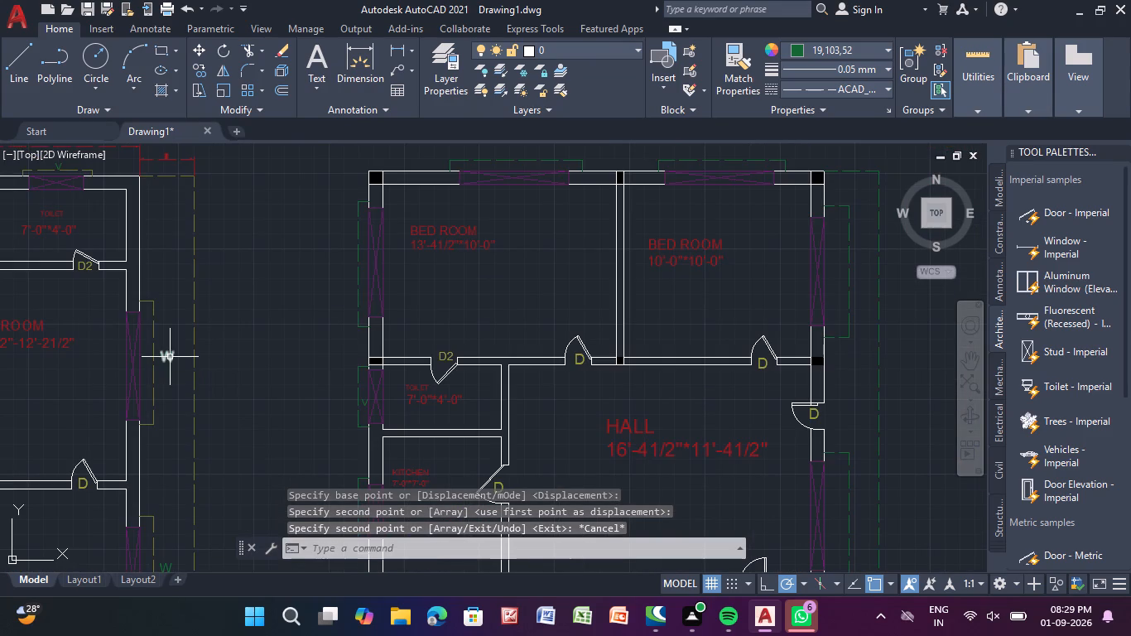
{"action": "left_click", "coordinate": [167, 355]}
{"action": "left_click_drag", "start_coordinate": [200, 72], "coordinate": [202, 84]}
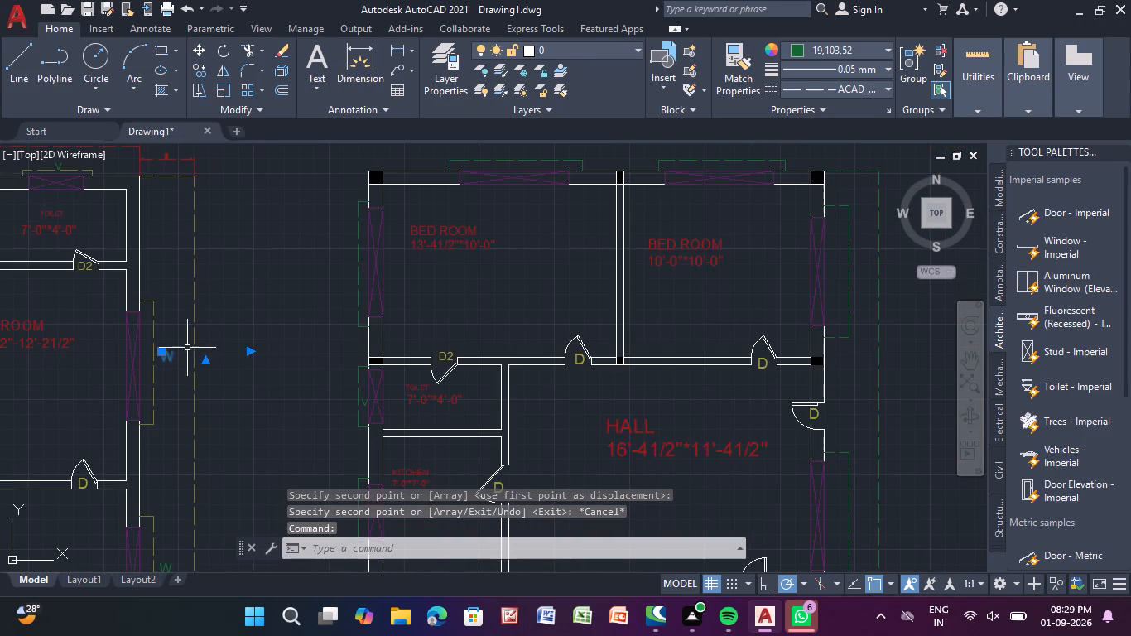
{"action": "left_click", "coordinate": [194, 63]}
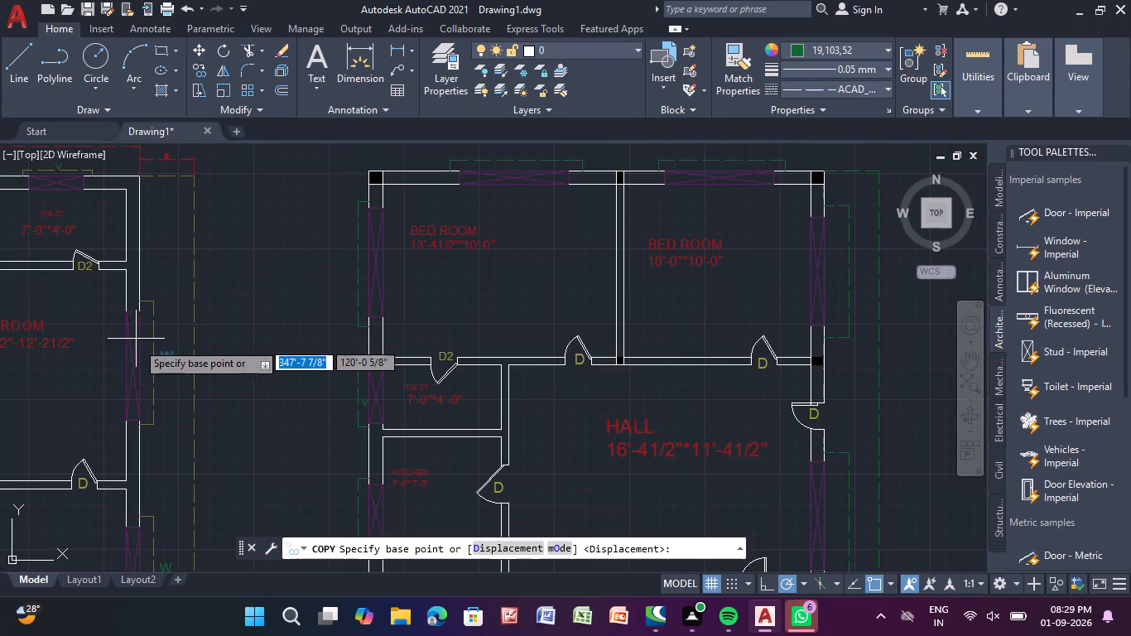
{"action": "left_click_drag", "start_coordinate": [163, 356], "coordinate": [171, 352]}
{"action": "scroll", "coordinate": [368, 267], "scroll_direction": "up", "scroll_amount": 2}
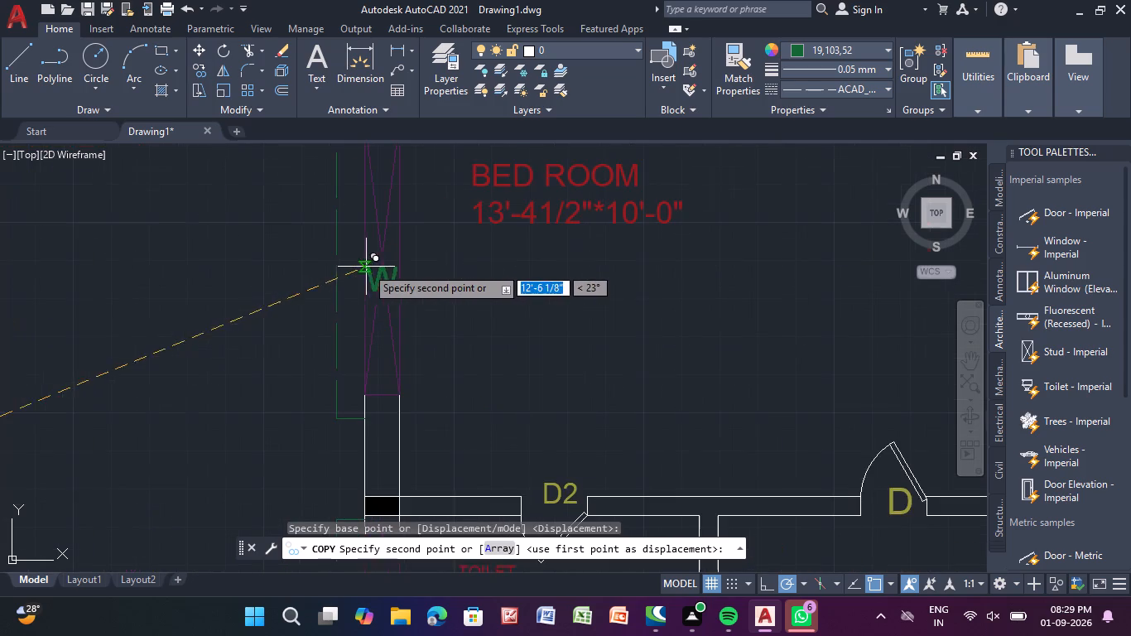
{"action": "scroll", "coordinate": [349, 262], "scroll_direction": "up", "scroll_amount": 4}
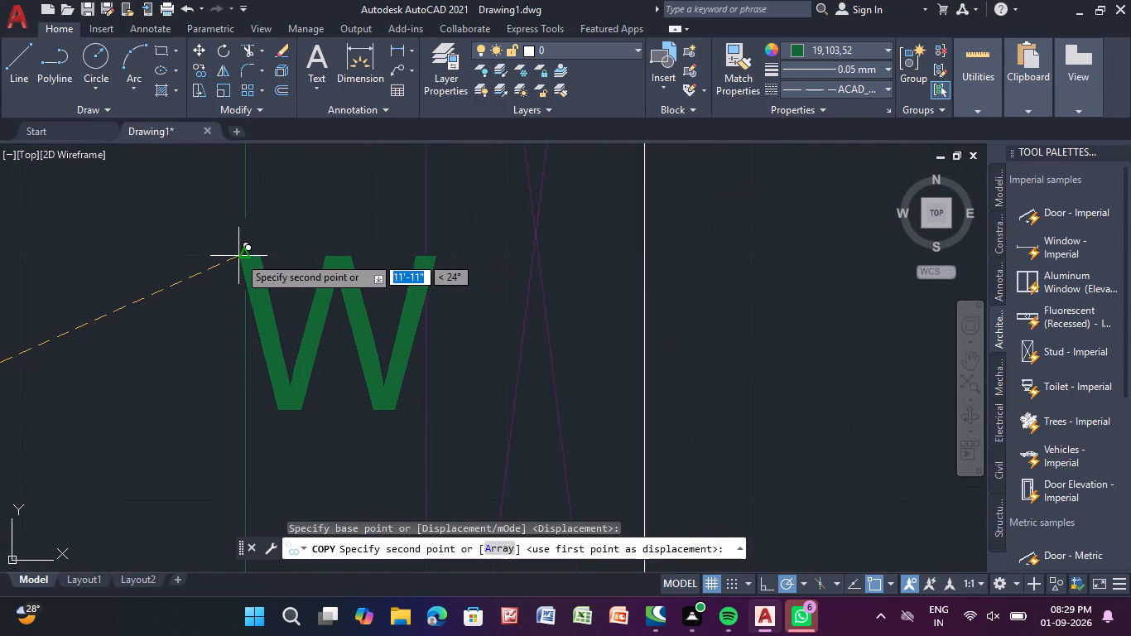
{"action": "left_click", "coordinate": [215, 253]}
{"action": "scroll", "coordinate": [507, 216], "scroll_direction": "down", "scroll_amount": 3}
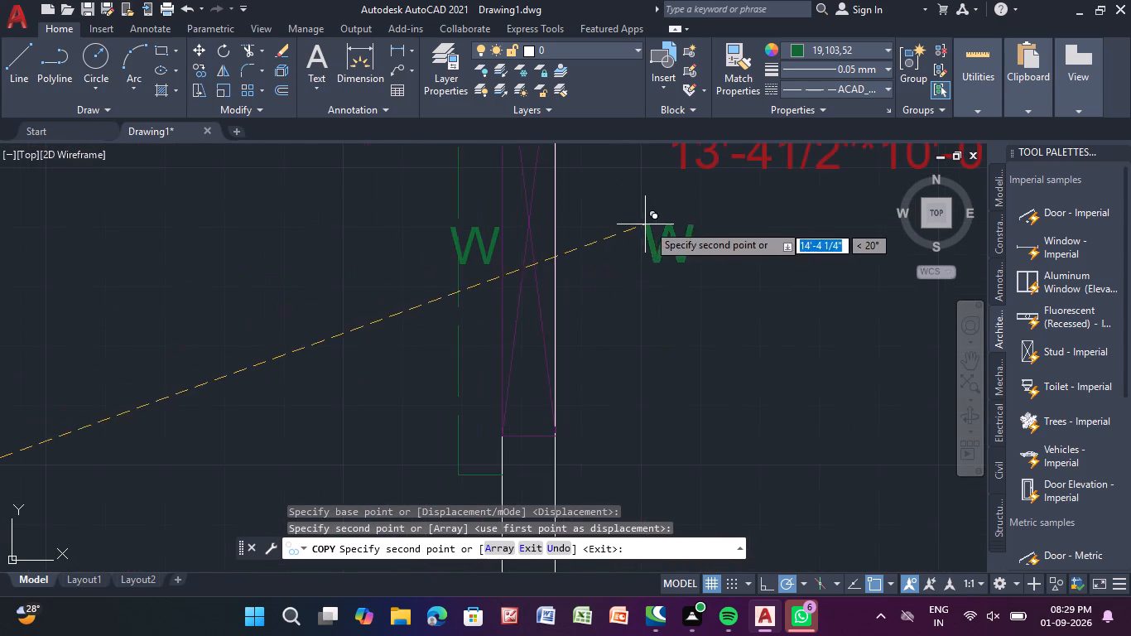
Place further copies of the W label at the two north-wall bedroom windows of the new plan.
{"action": "middle_click_drag", "start_coordinate": [658, 222], "coordinate": [405, 438]}
{"action": "middle_click_drag", "start_coordinate": [464, 190], "coordinate": [387, 551]}
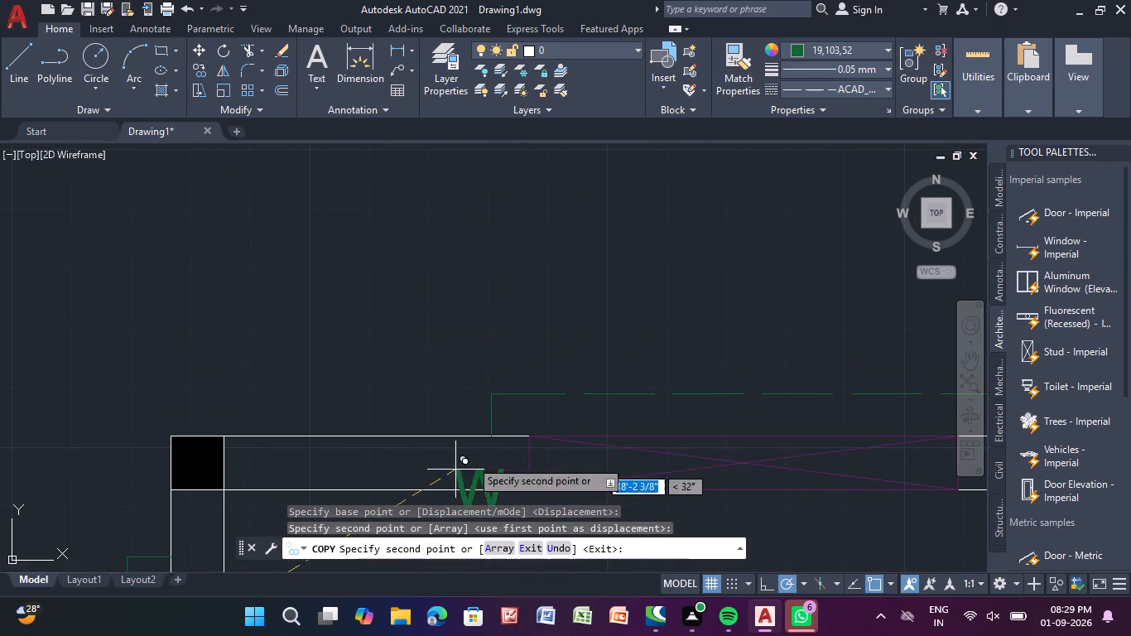
{"action": "left_click", "coordinate": [669, 395]}
{"action": "scroll", "coordinate": [563, 371], "scroll_direction": "down", "scroll_amount": 1}
{"action": "middle_click_drag", "start_coordinate": [563, 370], "coordinate": [4, 205]}
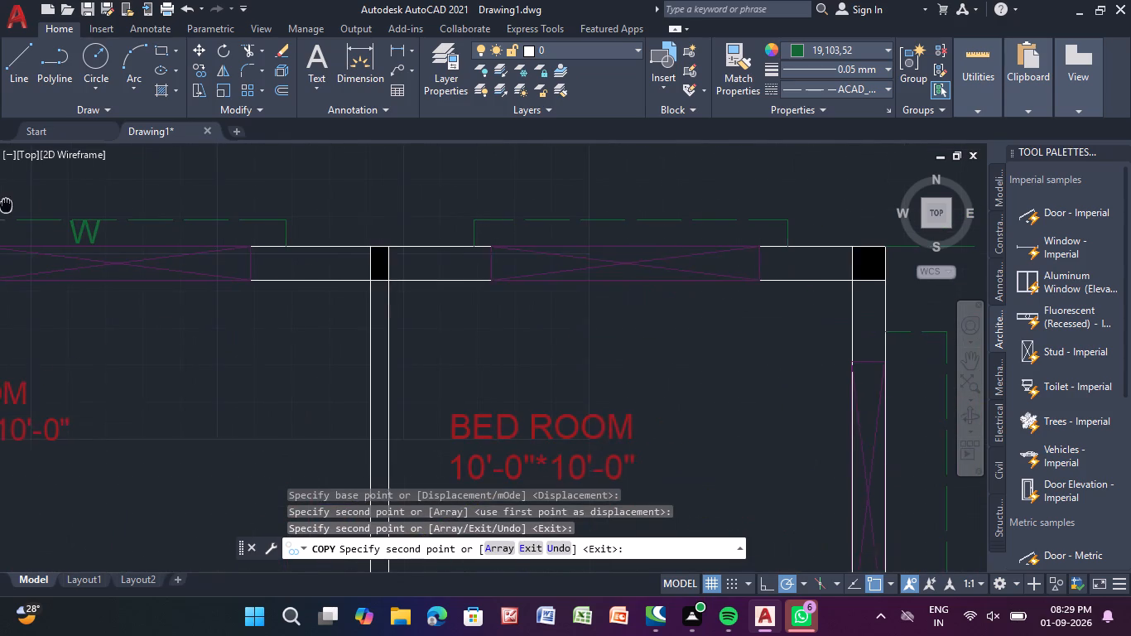
{"action": "scroll", "coordinate": [609, 224], "scroll_direction": "up", "scroll_amount": 1}
{"action": "left_click", "coordinate": [608, 223]}
{"action": "scroll", "coordinate": [707, 315], "scroll_direction": "down", "scroll_amount": 3}
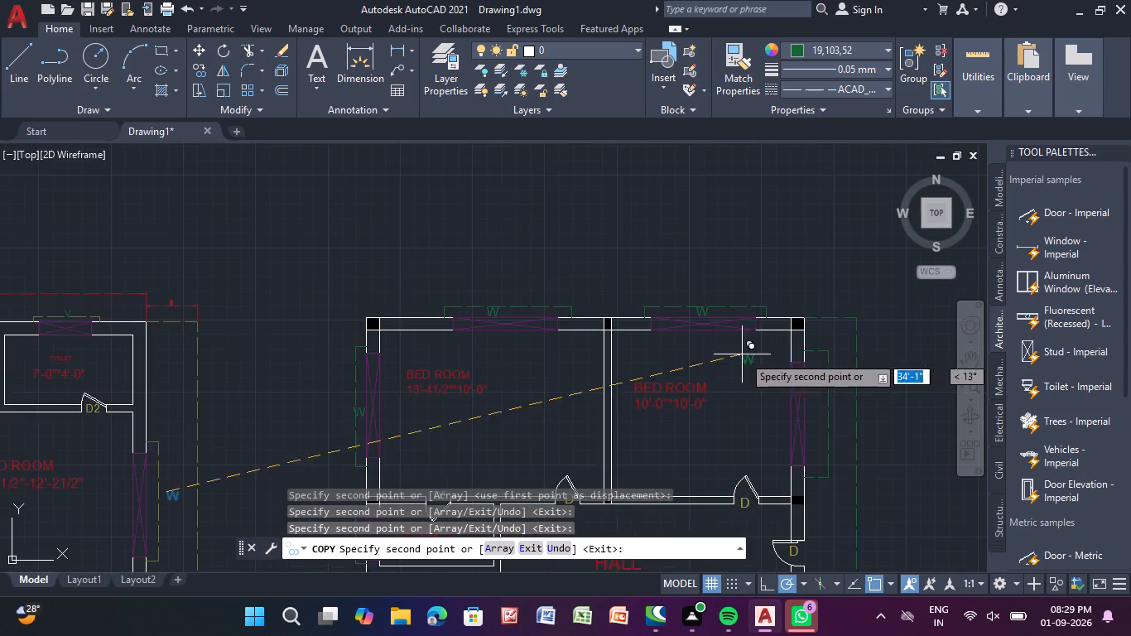
Place W label copies at the new plan's east-wall bedroom and hall windows, inside their dashed projection outlines.
{"action": "middle_click_drag", "start_coordinate": [743, 355], "coordinate": [407, 332]}
{"action": "scroll", "coordinate": [514, 385], "scroll_direction": "up", "scroll_amount": 3}
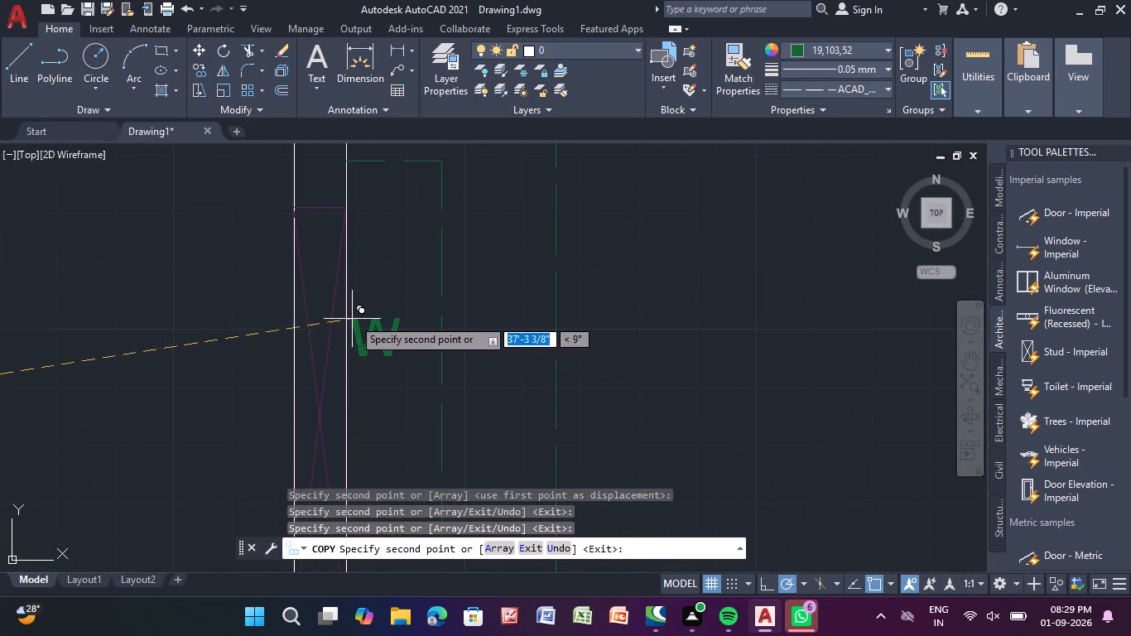
{"action": "left_click", "coordinate": [374, 306]}
{"action": "scroll", "coordinate": [449, 369], "scroll_direction": "down", "scroll_amount": 3}
{"action": "middle_click_drag", "start_coordinate": [453, 374], "coordinate": [468, 71]}
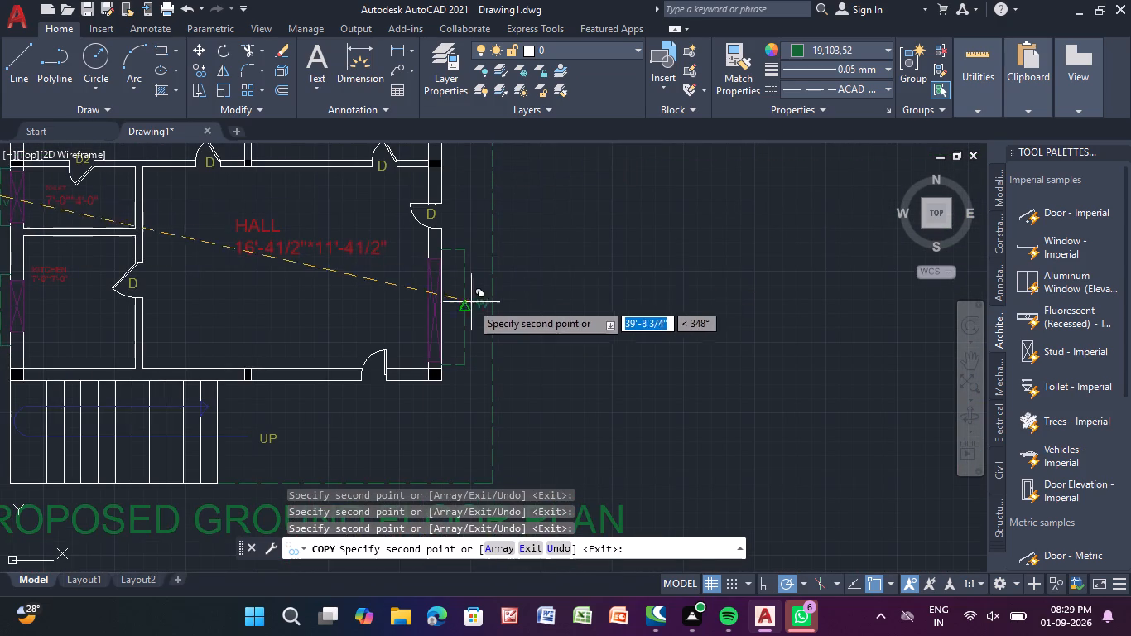
{"action": "scroll", "coordinate": [464, 307], "scroll_direction": "up", "scroll_amount": 2}
{"action": "left_click", "coordinate": [425, 305]}
{"action": "scroll", "coordinate": [467, 312], "scroll_direction": "down", "scroll_amount": 3}
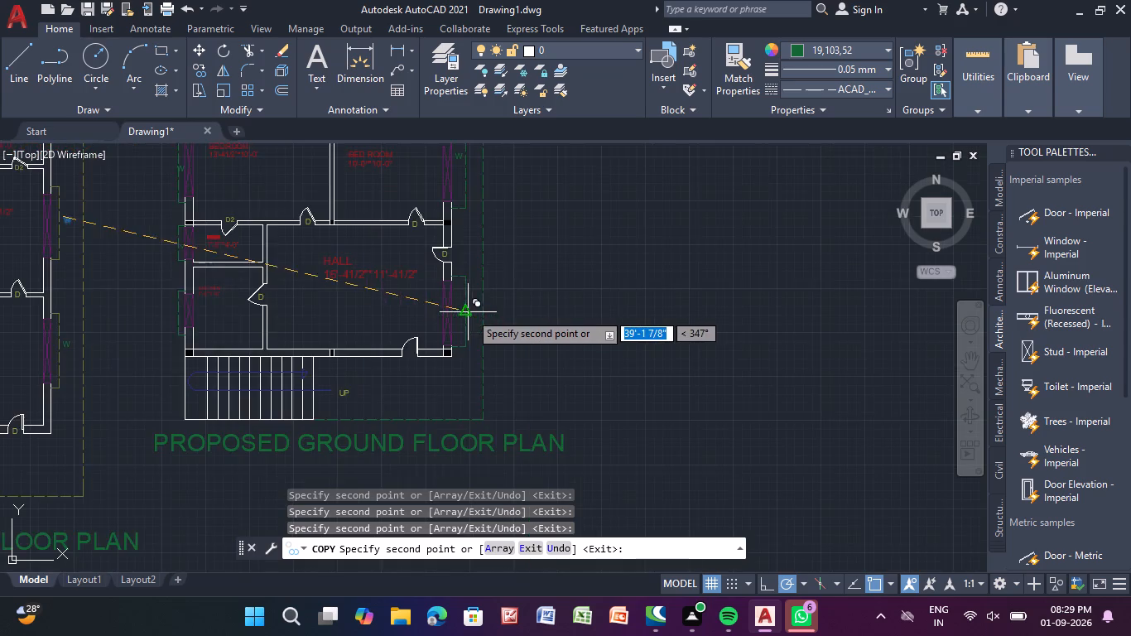
{"action": "middle_click_drag", "start_coordinate": [469, 312], "coordinate": [634, 269]}
{"action": "key", "text": "Escape"}
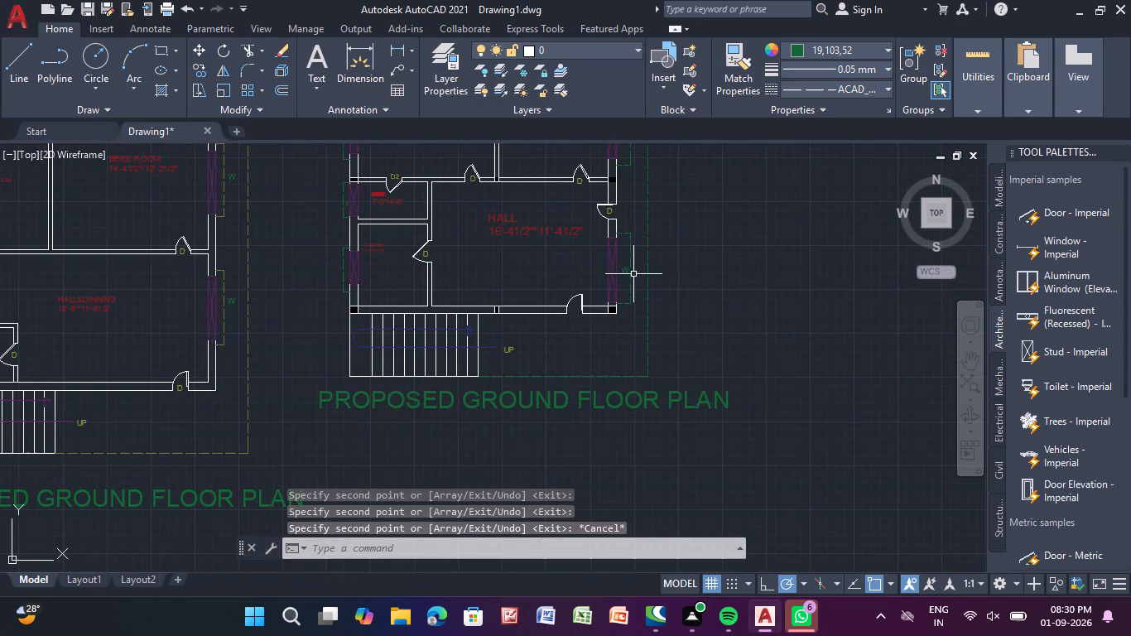
Copy the green W3 label from the adjacent plan's kitchen window to the new plan's west-wall kitchen window.
{"action": "middle_click_drag", "start_coordinate": [161, 358], "coordinate": [226, 354]}
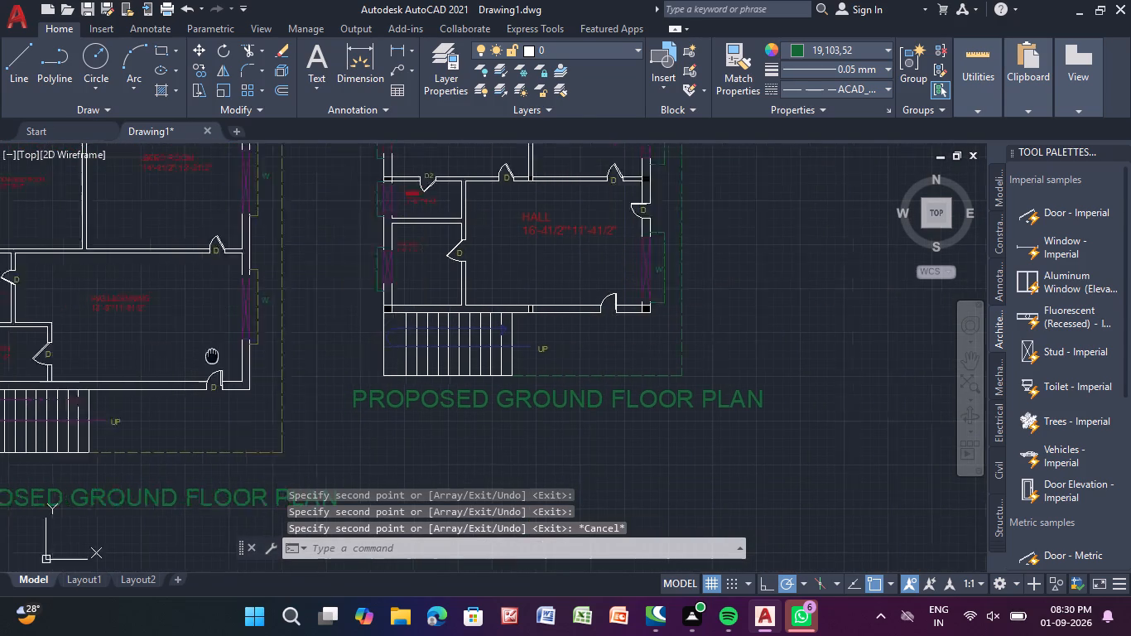
{"action": "middle_click_drag", "start_coordinate": [226, 354], "coordinate": [499, 313]}
{"action": "scroll", "coordinate": [286, 335], "scroll_direction": "up", "scroll_amount": 2}
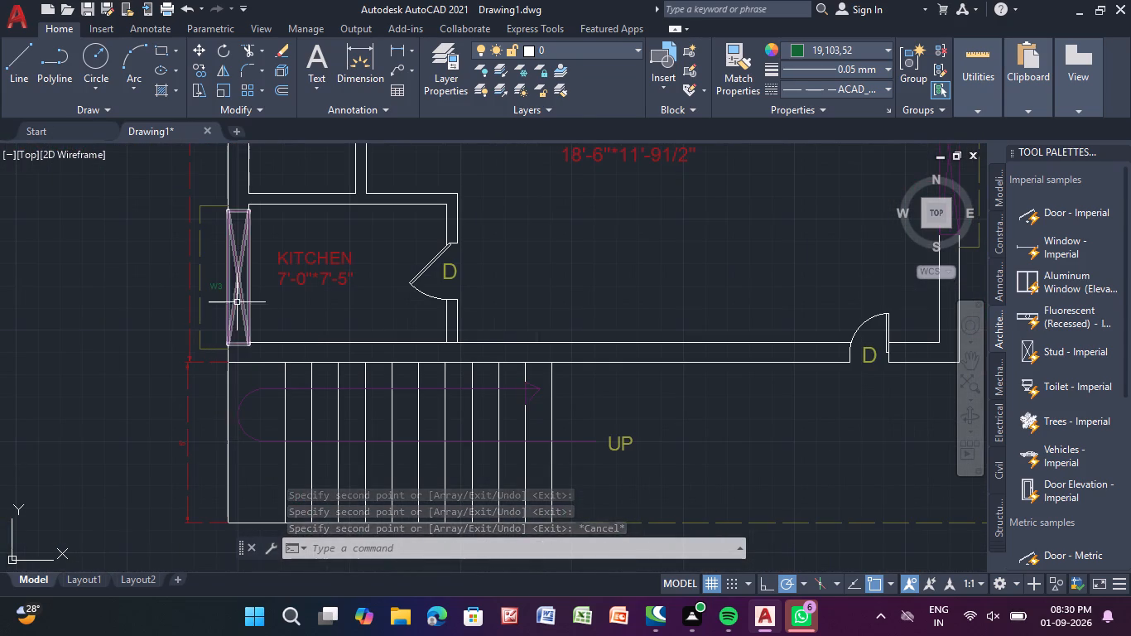
{"action": "left_click", "coordinate": [215, 289]}
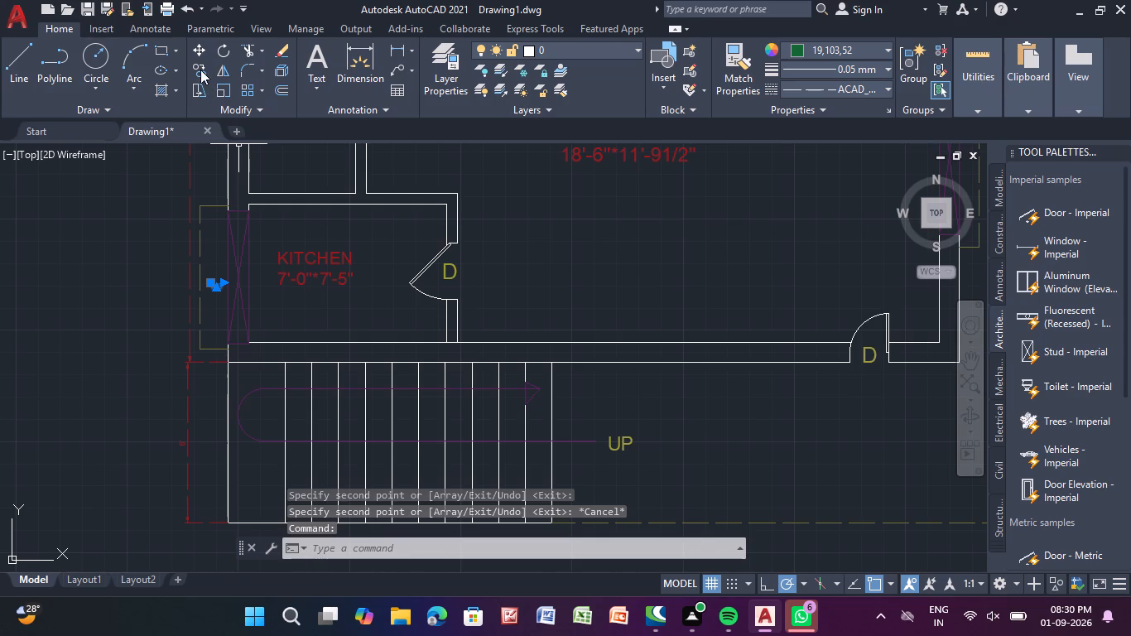
{"action": "left_click", "coordinate": [200, 70]}
{"action": "left_click_drag", "start_coordinate": [214, 290], "coordinate": [233, 283]}
{"action": "scroll", "coordinate": [582, 231], "scroll_direction": "down", "scroll_amount": 2}
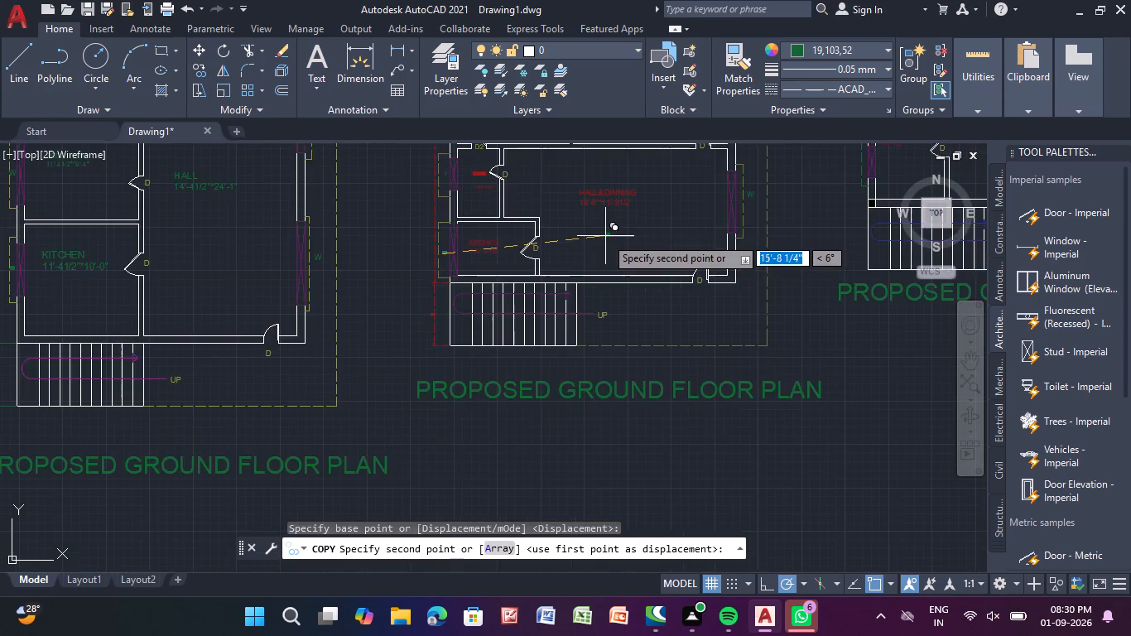
{"action": "middle_click_drag", "start_coordinate": [605, 237], "coordinate": [316, 311]}
{"action": "scroll", "coordinate": [570, 244], "scroll_direction": "up", "scroll_amount": 2}
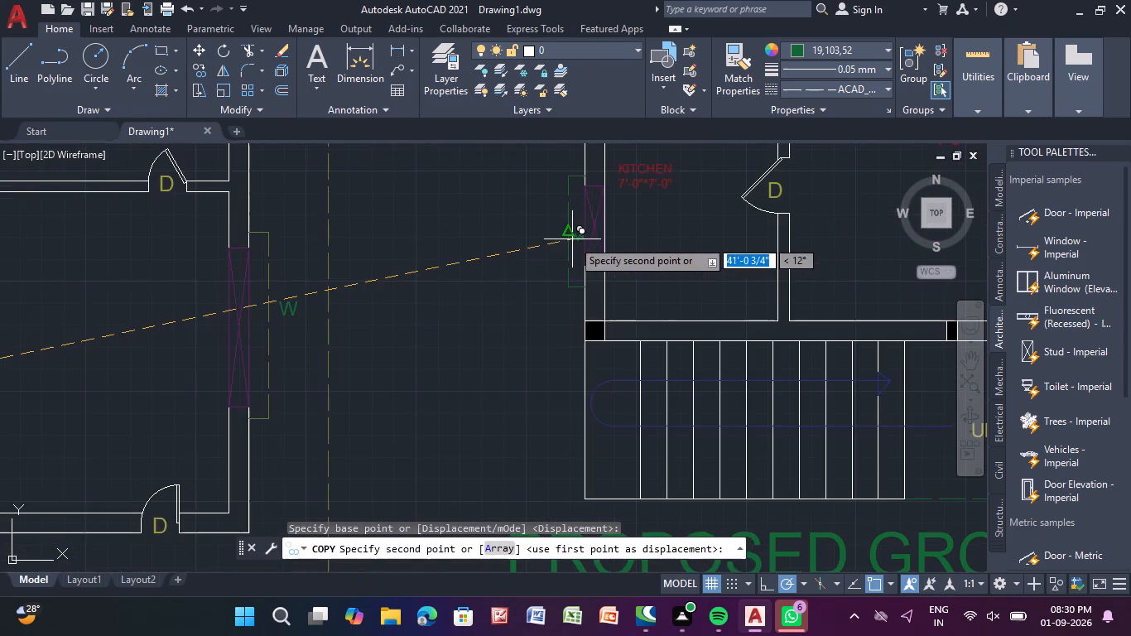
{"action": "middle_click_drag", "start_coordinate": [572, 239], "coordinate": [513, 310]}
{"action": "scroll", "coordinate": [513, 308], "scroll_direction": "up", "scroll_amount": 4}
{"action": "left_click_drag", "start_coordinate": [488, 305], "coordinate": [482, 317]}
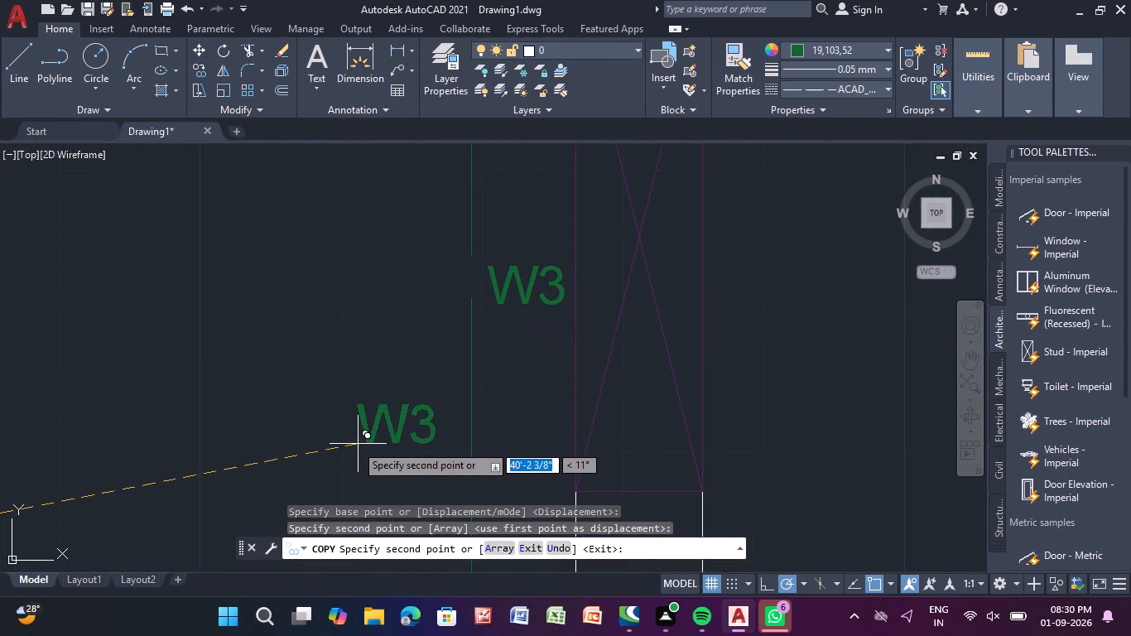
{"action": "key", "text": "Escape"}
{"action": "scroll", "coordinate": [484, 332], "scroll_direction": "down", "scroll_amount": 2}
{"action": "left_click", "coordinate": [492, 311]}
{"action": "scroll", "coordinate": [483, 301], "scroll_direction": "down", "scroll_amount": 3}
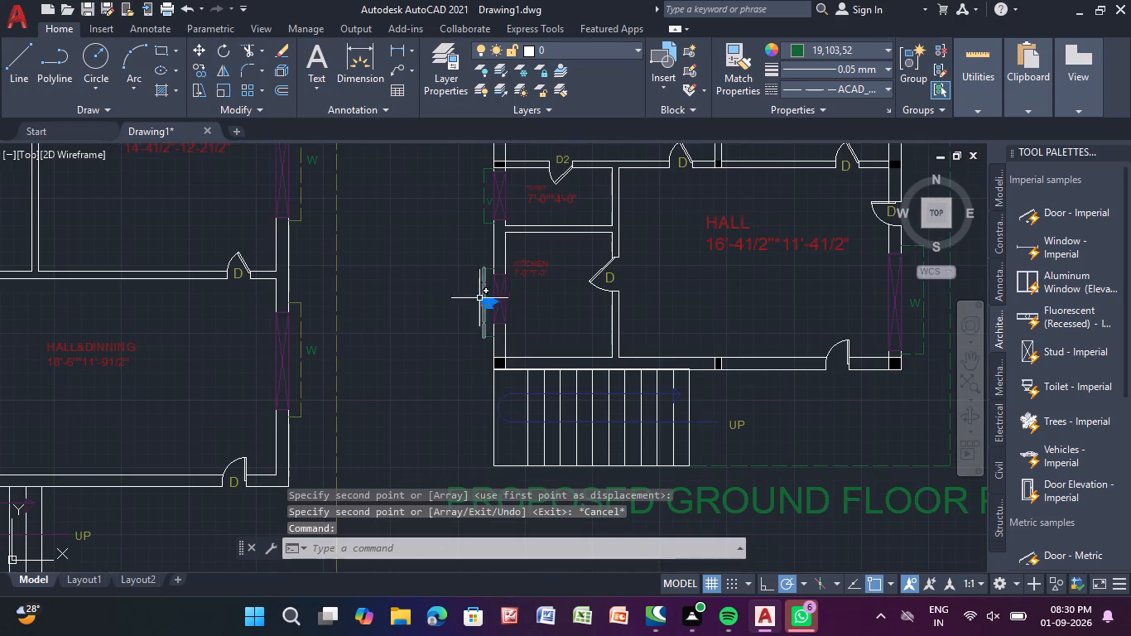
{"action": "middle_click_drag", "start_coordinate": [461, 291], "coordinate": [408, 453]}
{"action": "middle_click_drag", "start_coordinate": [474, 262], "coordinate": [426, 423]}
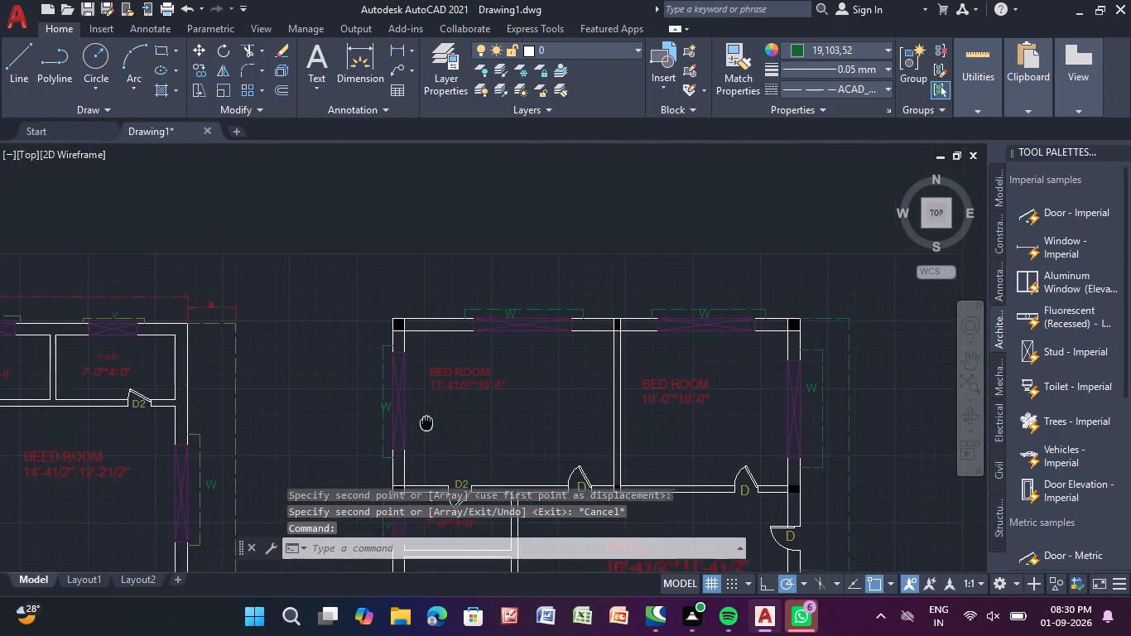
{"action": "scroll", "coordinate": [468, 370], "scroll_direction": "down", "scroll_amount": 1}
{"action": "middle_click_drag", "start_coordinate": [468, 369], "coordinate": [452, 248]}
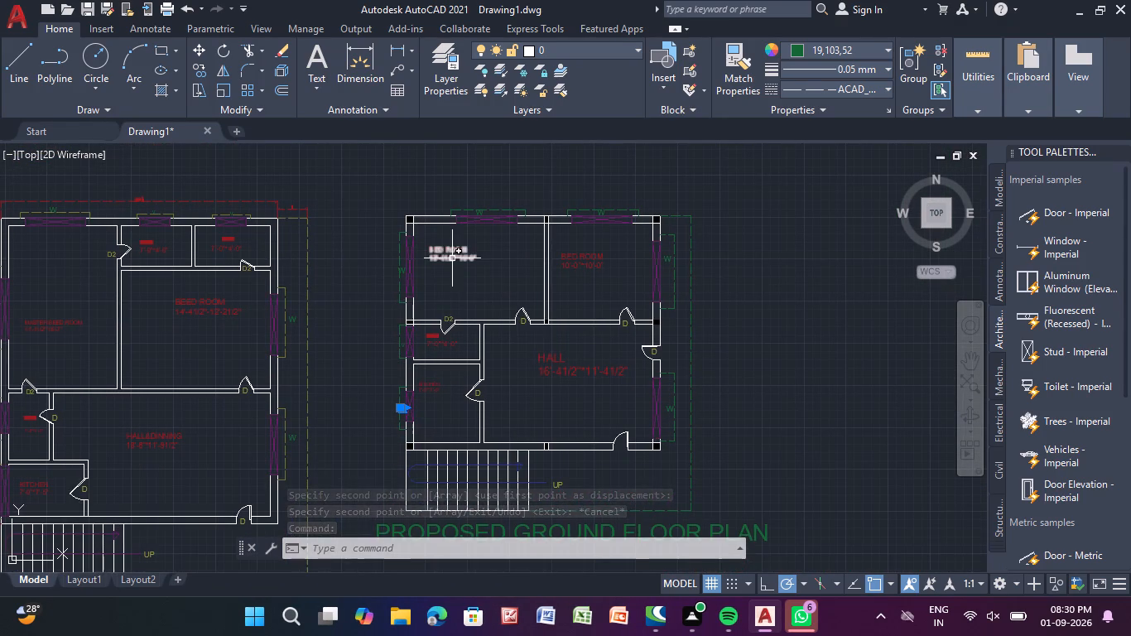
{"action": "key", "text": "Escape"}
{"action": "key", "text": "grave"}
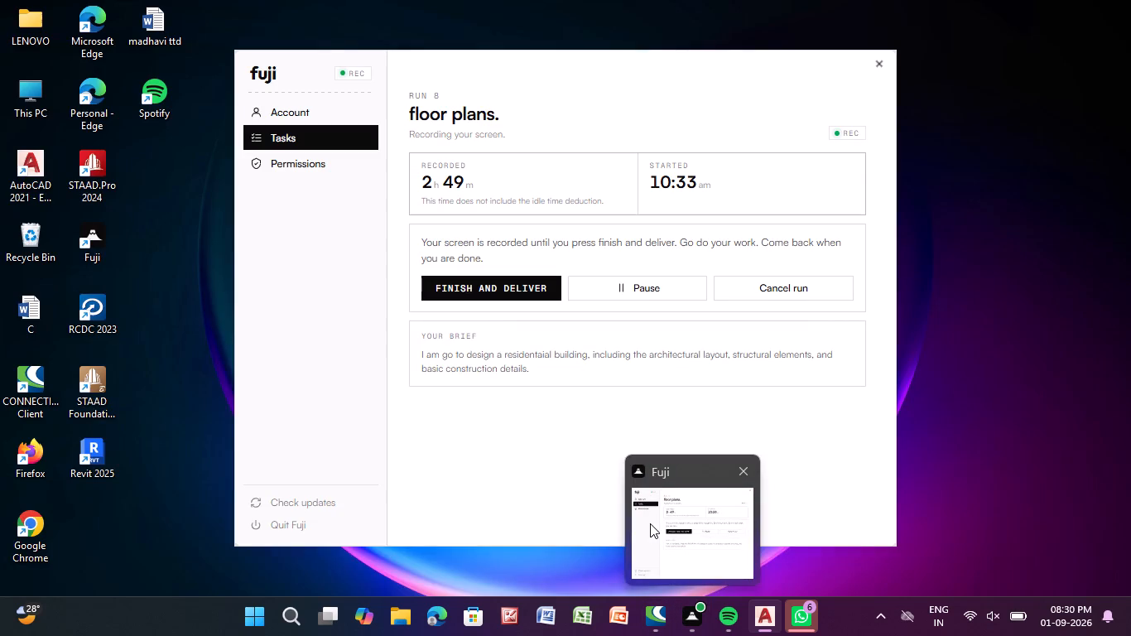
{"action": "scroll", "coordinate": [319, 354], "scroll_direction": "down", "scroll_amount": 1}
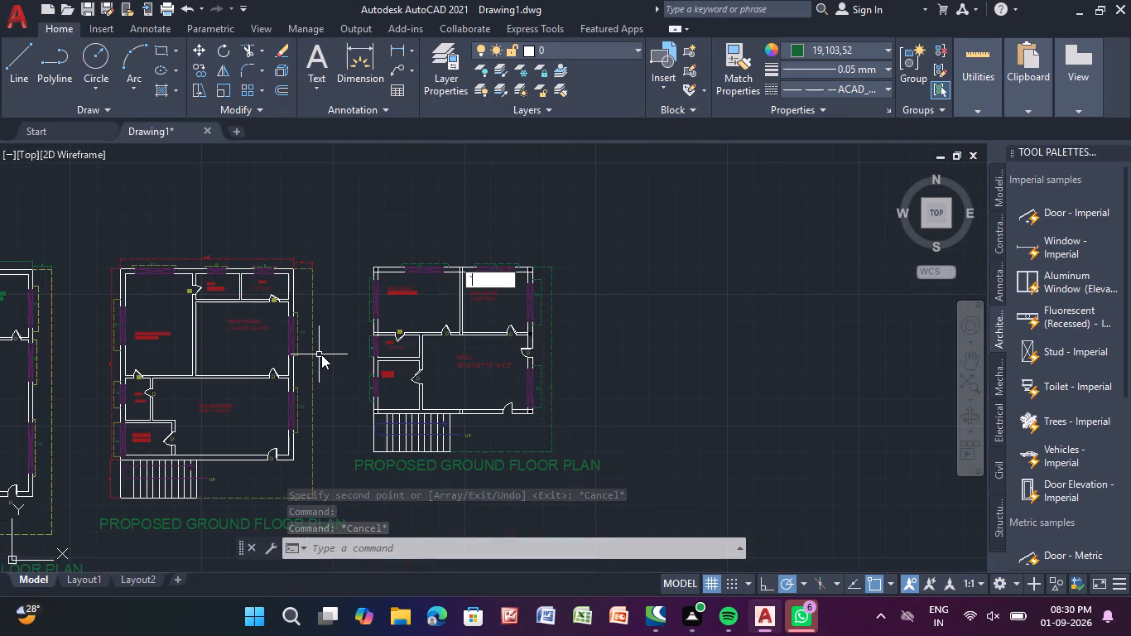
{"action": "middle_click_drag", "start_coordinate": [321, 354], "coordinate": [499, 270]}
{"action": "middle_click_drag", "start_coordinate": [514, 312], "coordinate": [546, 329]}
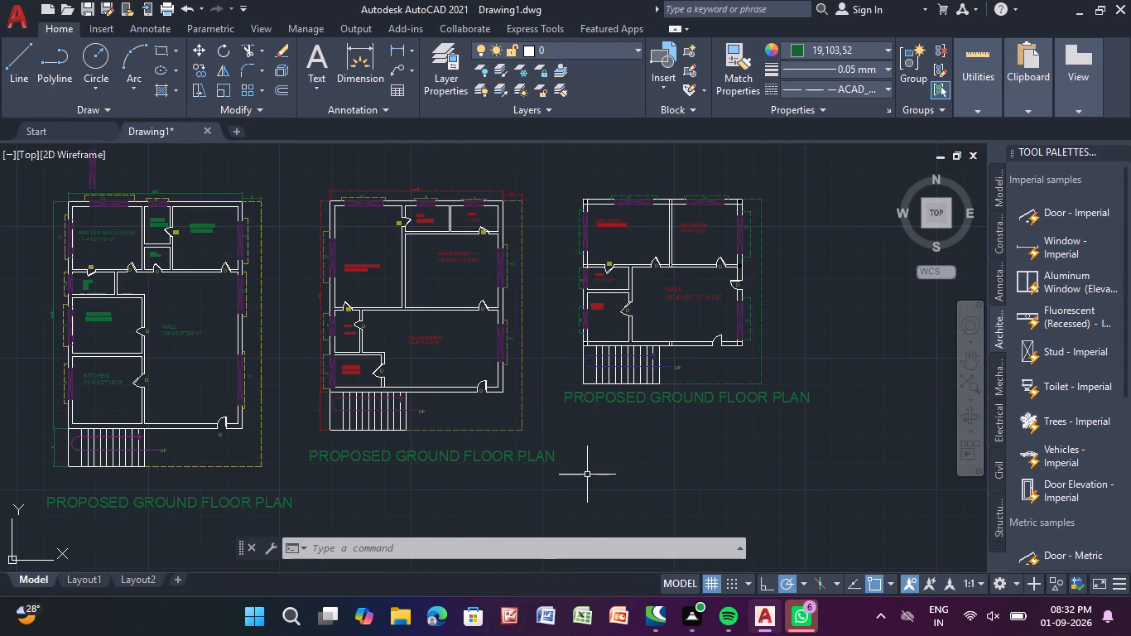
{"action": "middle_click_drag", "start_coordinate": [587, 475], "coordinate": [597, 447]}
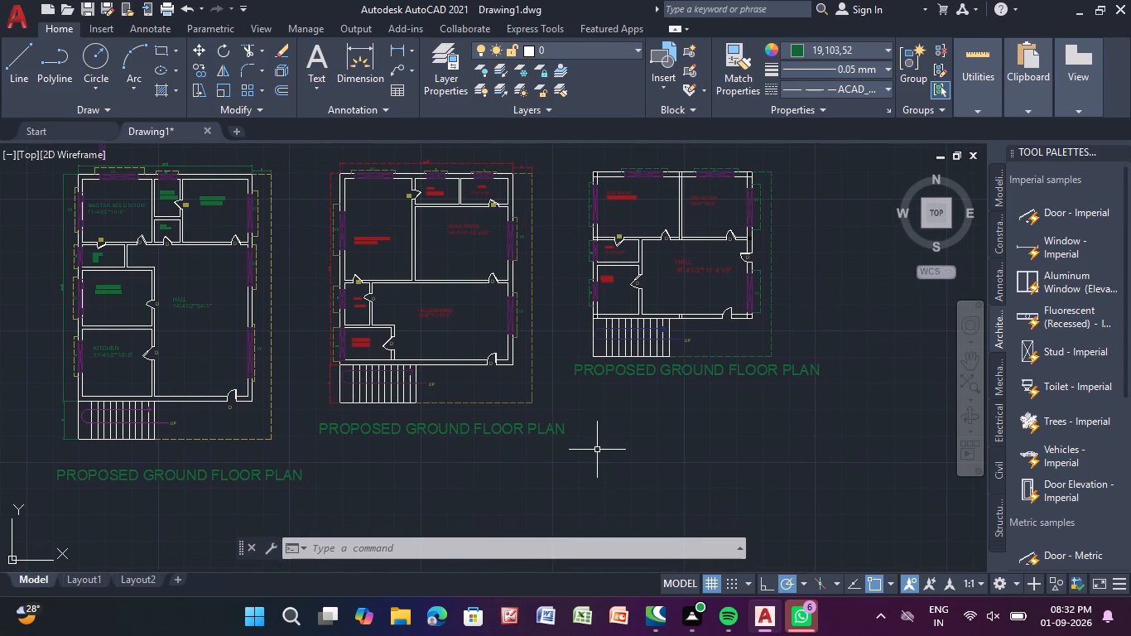
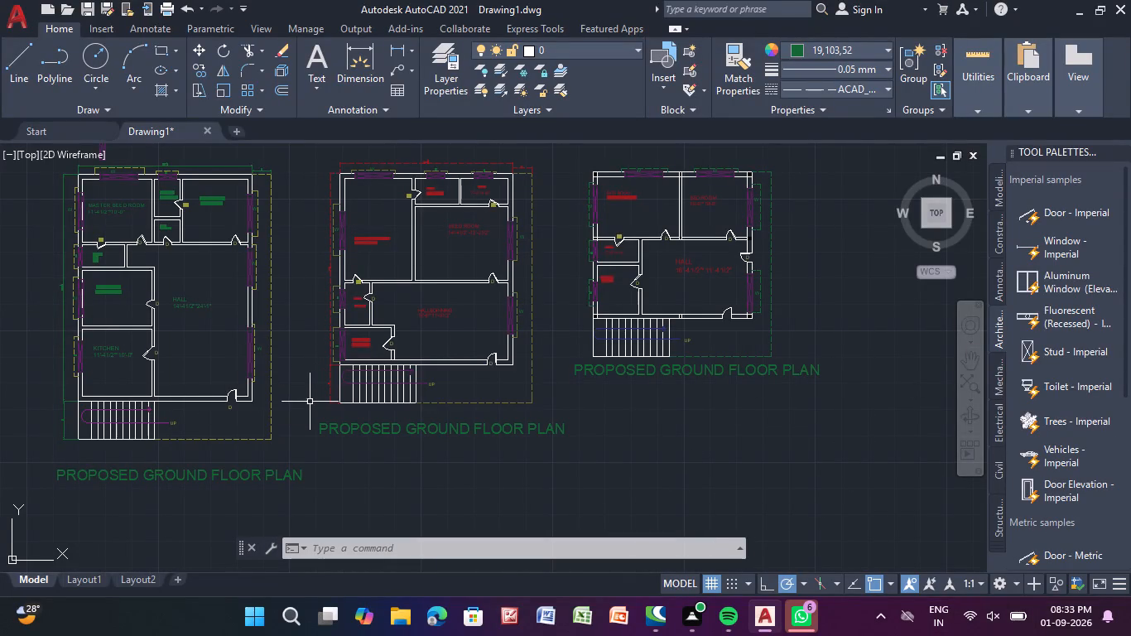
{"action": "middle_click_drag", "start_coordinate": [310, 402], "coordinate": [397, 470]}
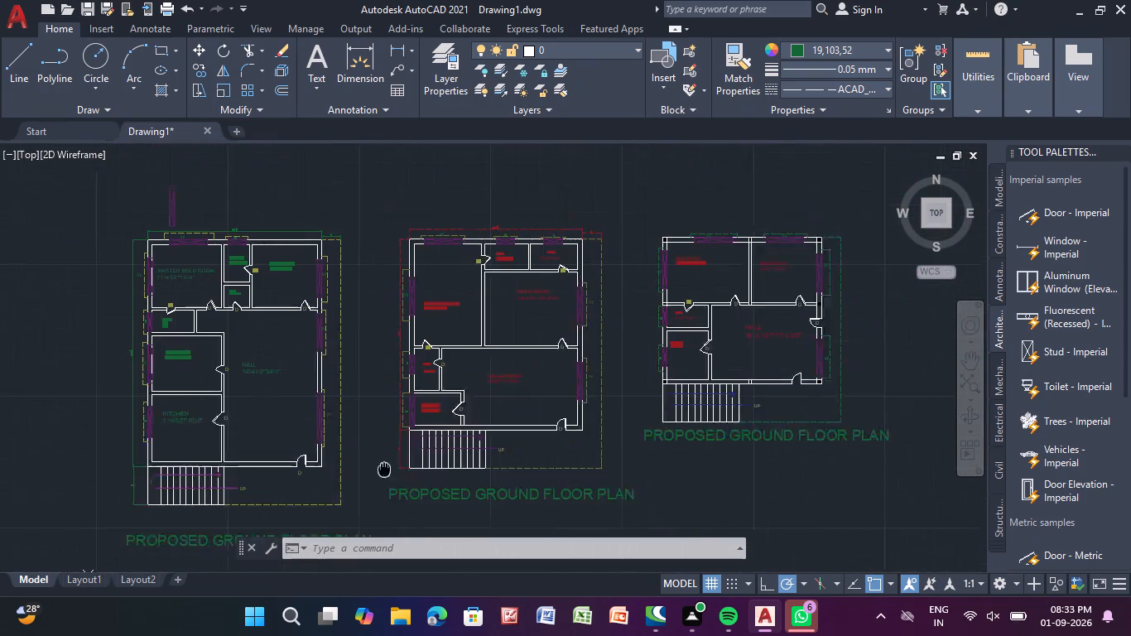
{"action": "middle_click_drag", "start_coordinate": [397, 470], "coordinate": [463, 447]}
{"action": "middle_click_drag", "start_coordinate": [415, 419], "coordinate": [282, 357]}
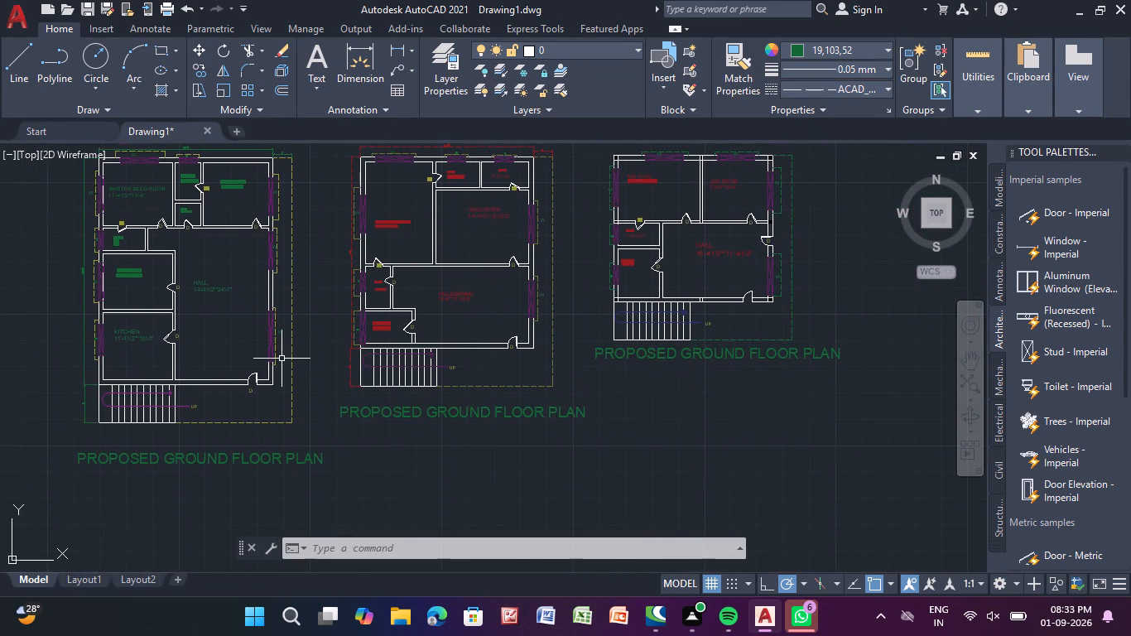
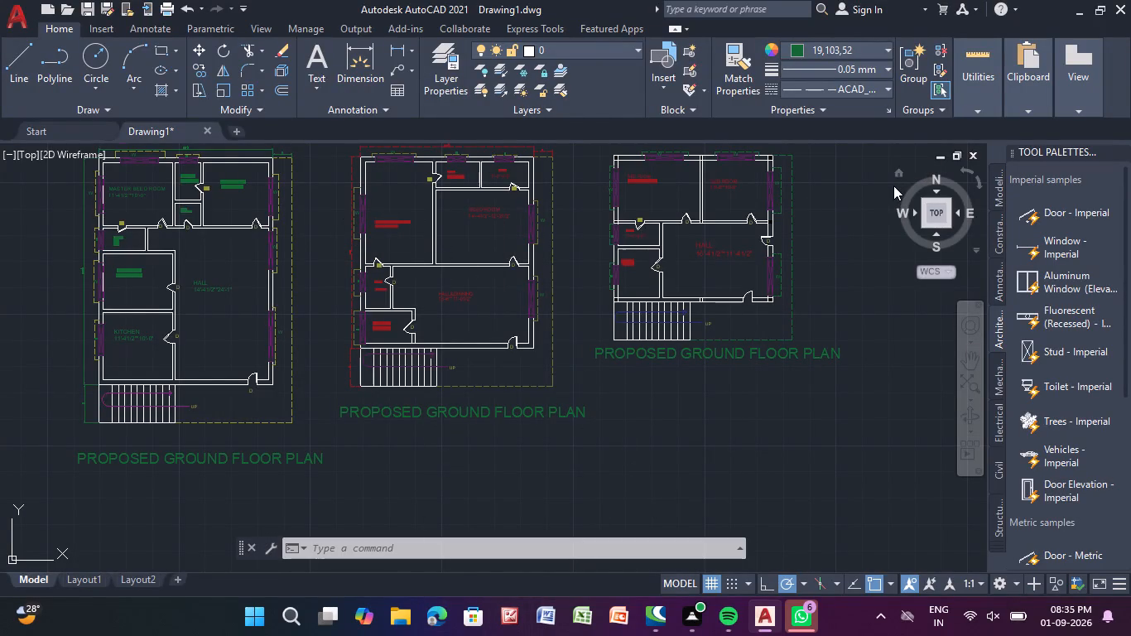
Save the floor plan drawing.
{"action": "key", "text": "ctrl+s"}
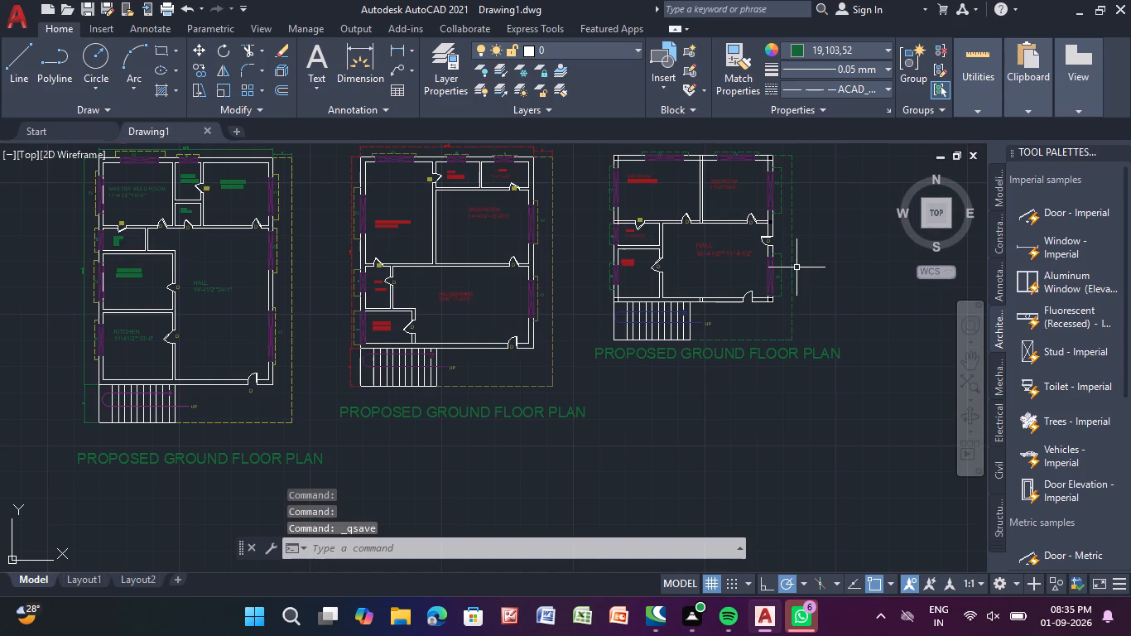
{"action": "key", "text": "ctrl+s"}
{"action": "key", "text": "ctrl+s"}
{"action": "key", "text": "ctrl+s"}
{"action": "key", "text": "s"}
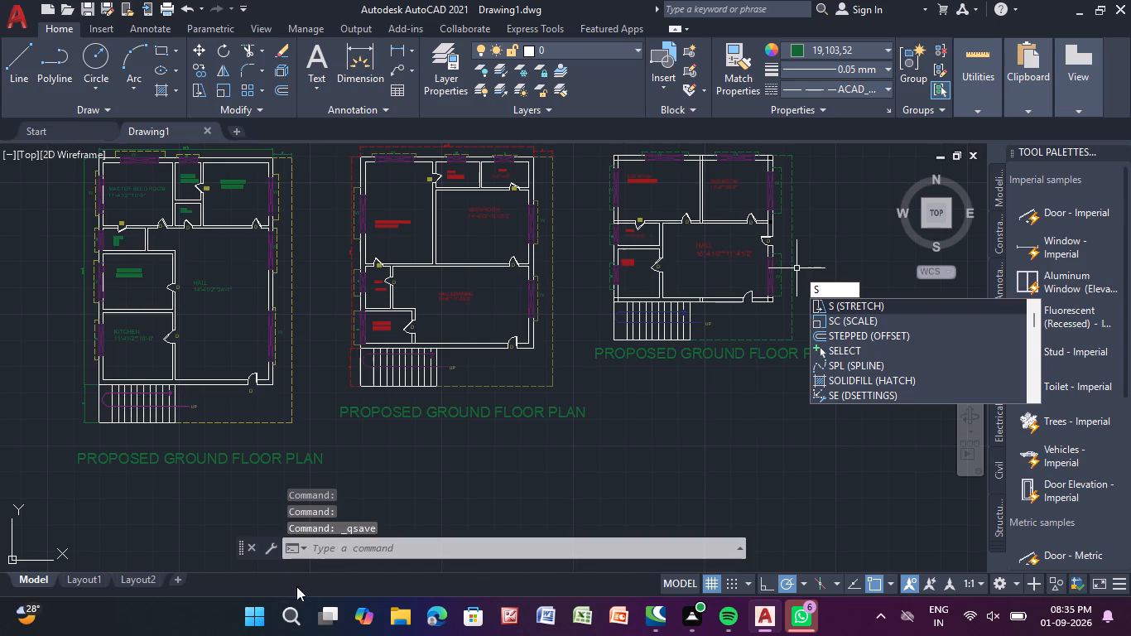
Launch Revit 2025.
{"action": "left_click", "coordinate": [248, 617]}
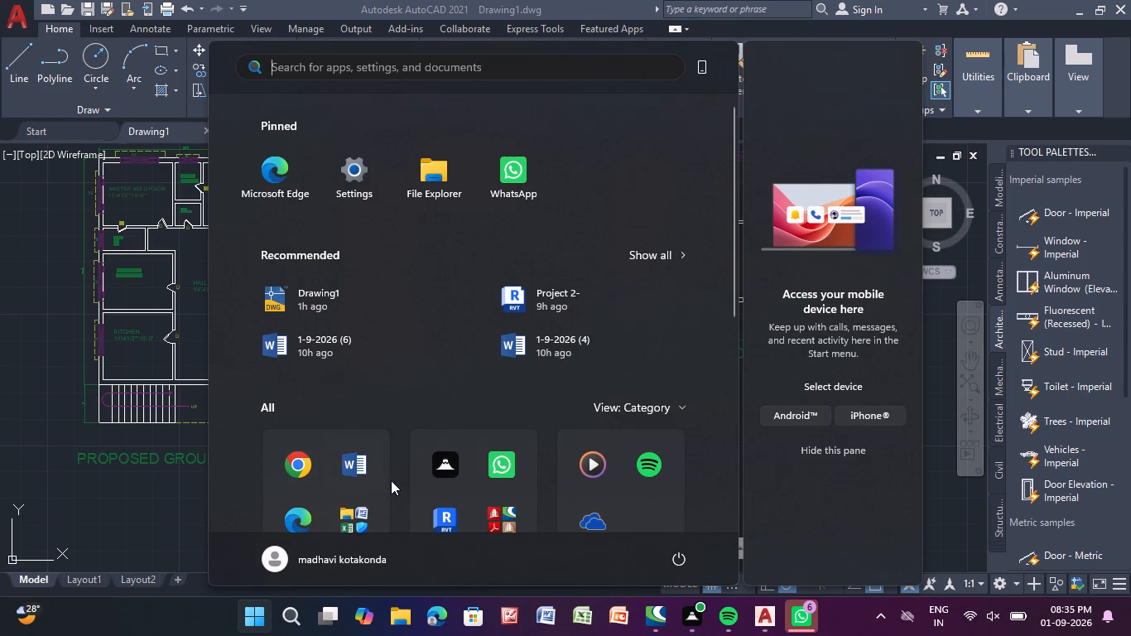
{"action": "scroll", "coordinate": [392, 480], "scroll_direction": "down", "scroll_amount": 1}
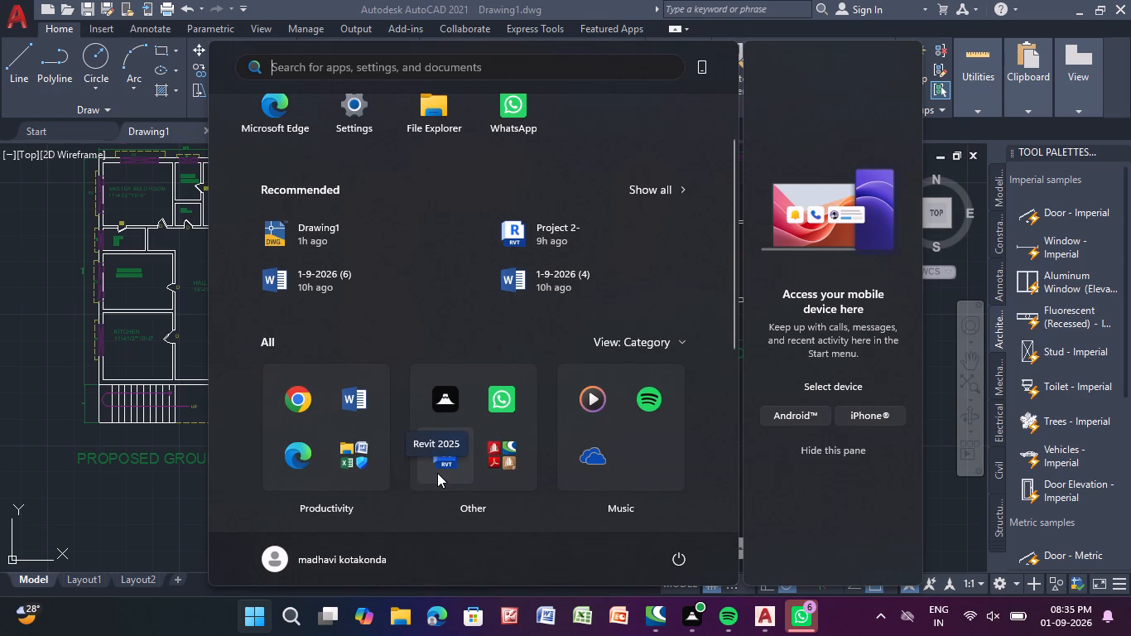
{"action": "double_click", "coordinate": [437, 471]}
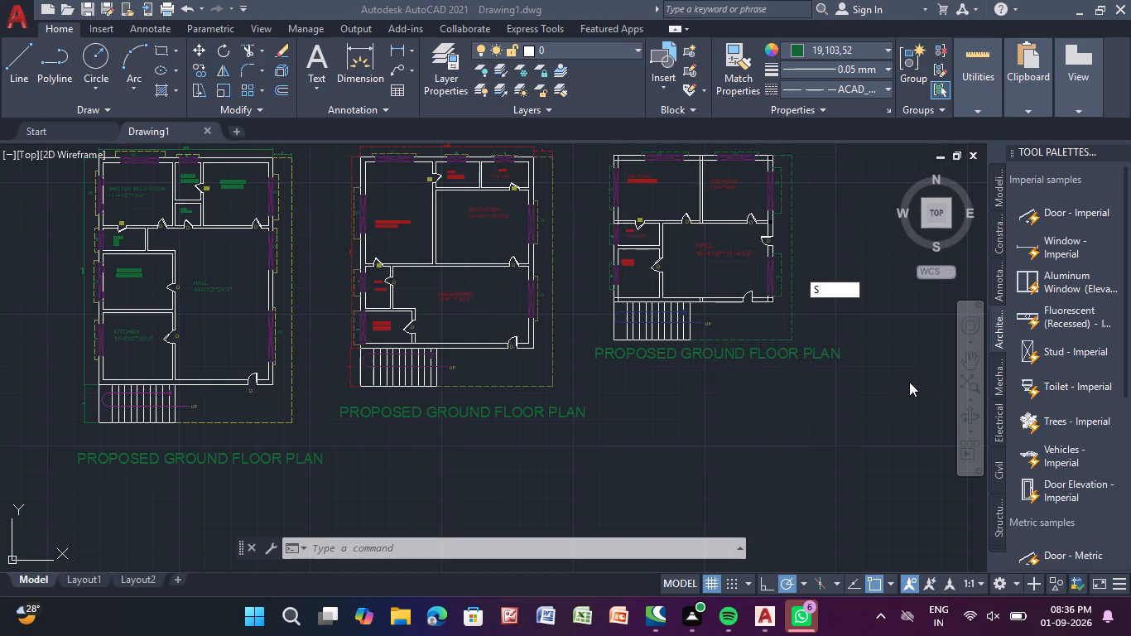
Delete the leftover purple window lying outside the building above the first ground floor plan.
{"action": "key", "text": "Escape"}
{"action": "key", "text": "Escape"}
{"action": "key", "text": "Escape"}
{"action": "key", "text": "Escape"}
{"action": "key", "text": "Escape"}
{"action": "key", "text": "Escape"}
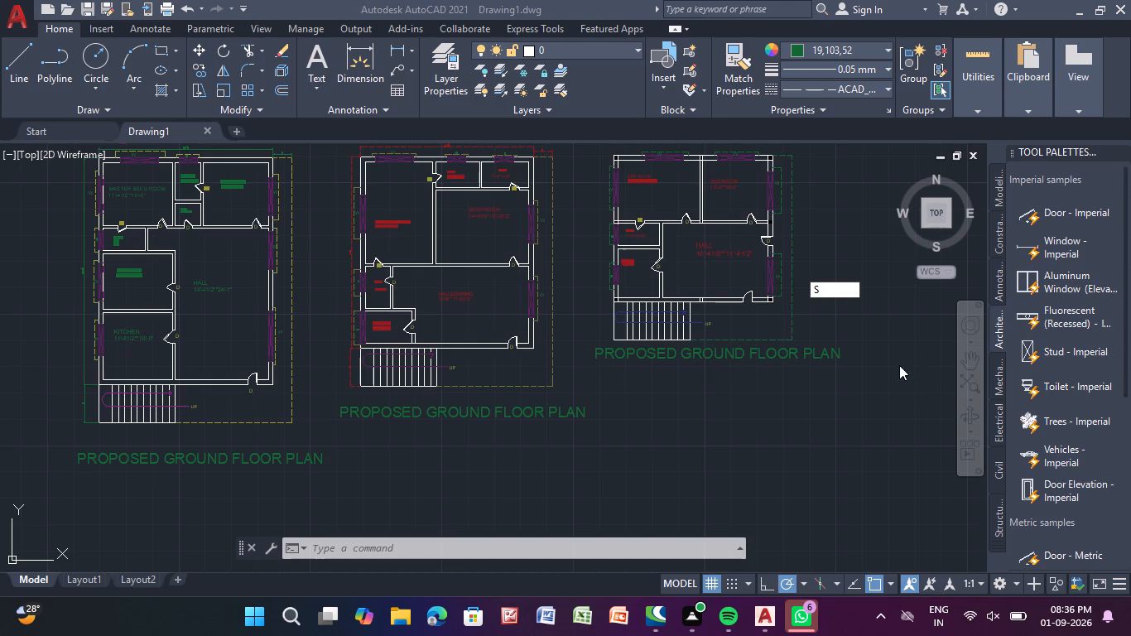
{"action": "middle_click", "coordinate": [898, 366]}
{"action": "scroll", "coordinate": [776, 409], "scroll_direction": "down", "scroll_amount": 1}
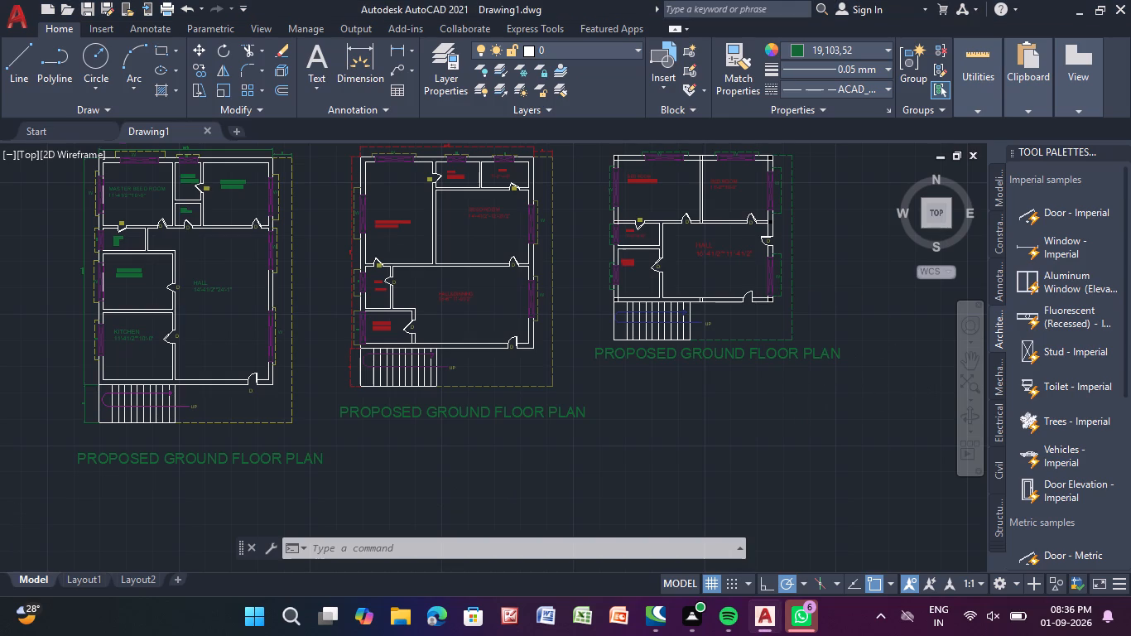
{"action": "scroll", "coordinate": [776, 409], "scroll_direction": "down", "scroll_amount": 1}
{"action": "middle_click_drag", "start_coordinate": [776, 409], "coordinate": [748, 367]}
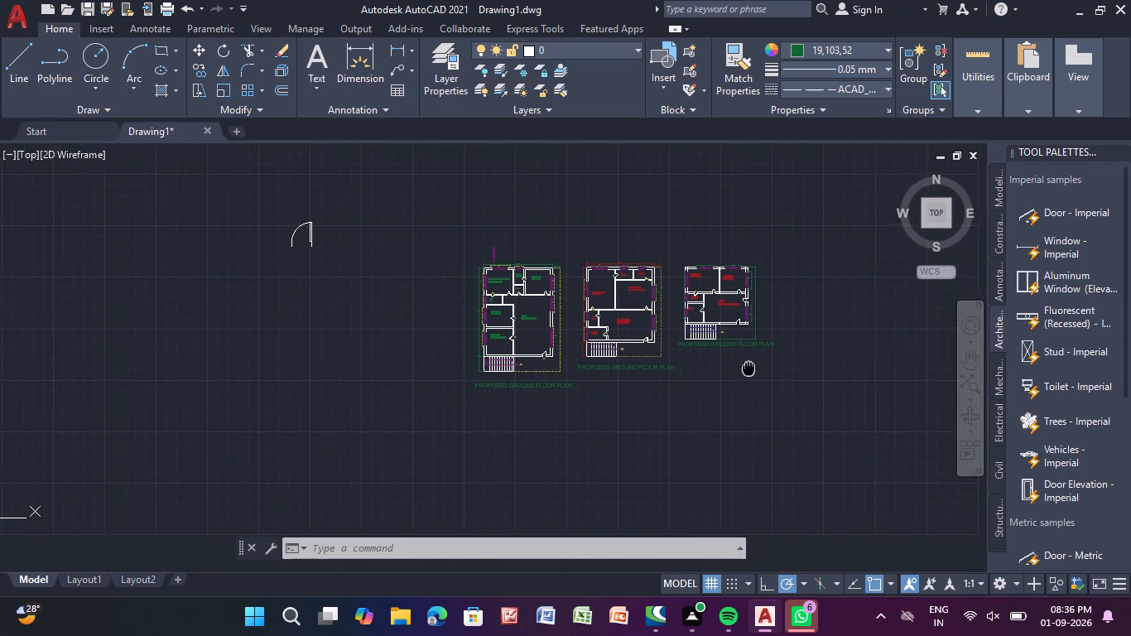
{"action": "middle_click_drag", "start_coordinate": [748, 367], "coordinate": [742, 365]}
{"action": "middle_click_drag", "start_coordinate": [602, 360], "coordinate": [549, 458]}
{"action": "scroll", "coordinate": [476, 419], "scroll_direction": "up", "scroll_amount": 2}
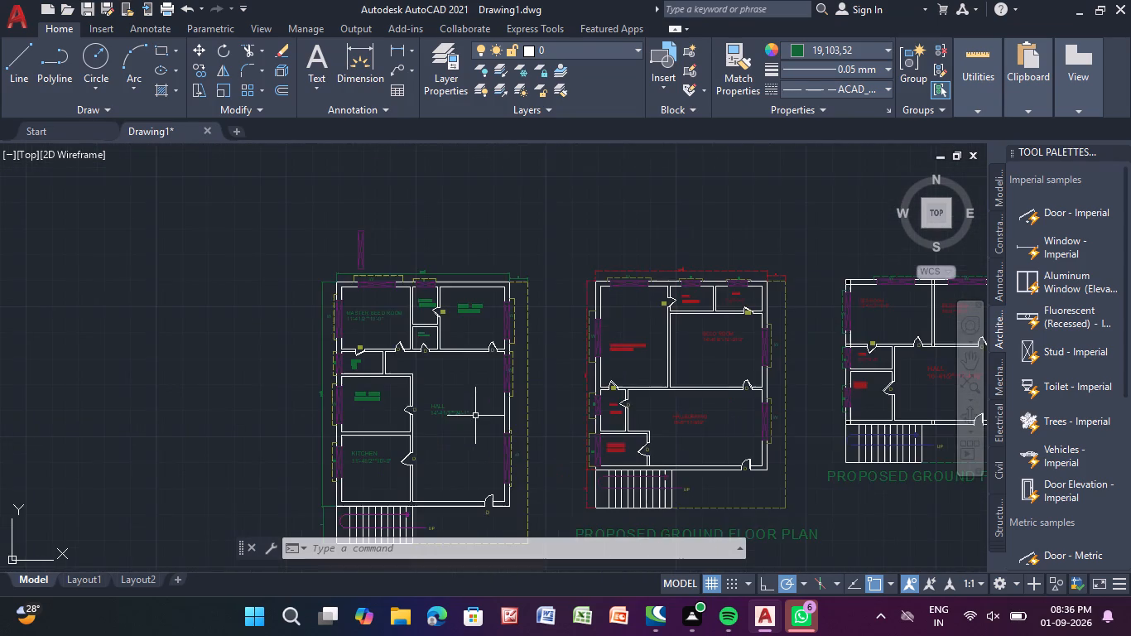
{"action": "middle_click_drag", "start_coordinate": [475, 414], "coordinate": [474, 503]}
{"action": "left_click", "coordinate": [358, 349]}
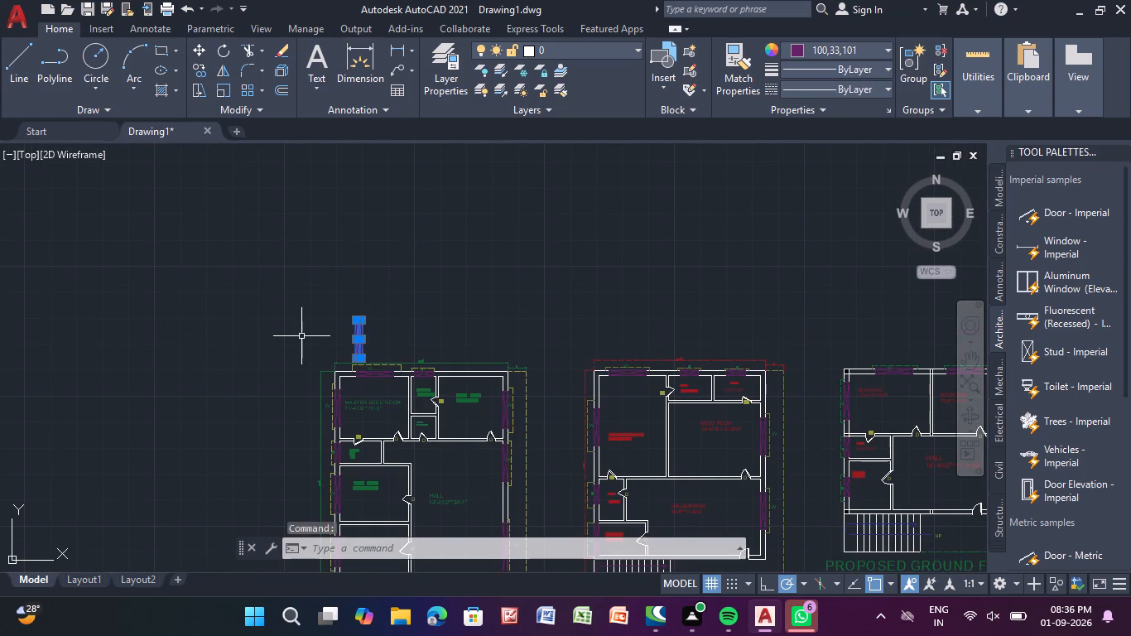
{"action": "key", "text": "Delete"}
Delete the stray door block lying away from the three floor plans.
{"action": "scroll", "coordinate": [296, 335], "scroll_direction": "down", "scroll_amount": 2}
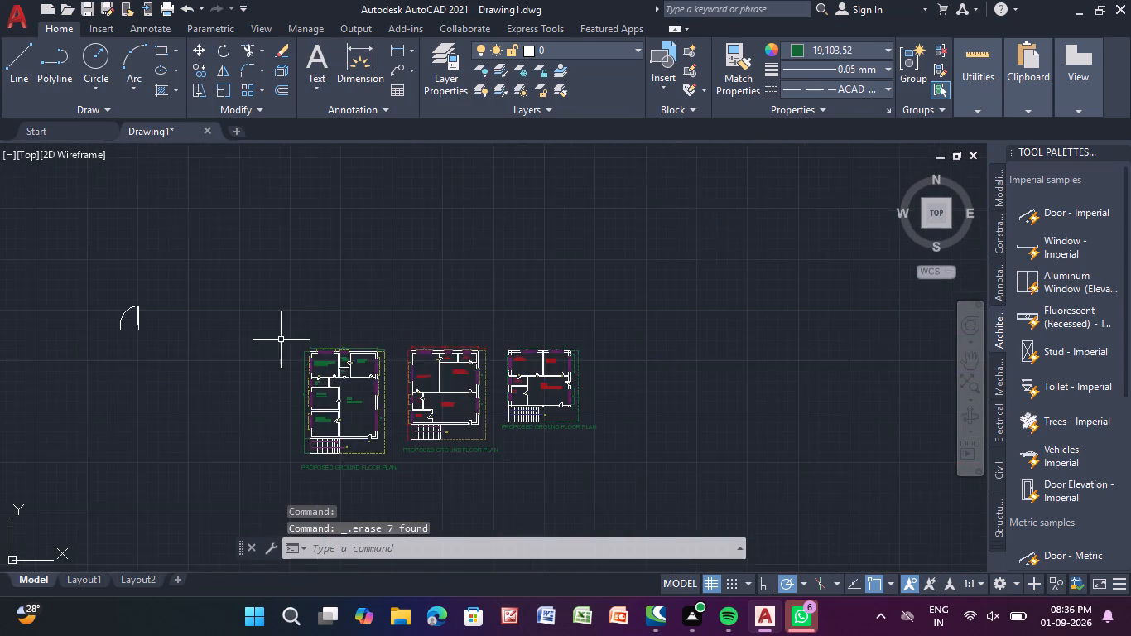
{"action": "middle_click_drag", "start_coordinate": [280, 340], "coordinate": [487, 316]}
{"action": "left_click", "coordinate": [329, 292]}
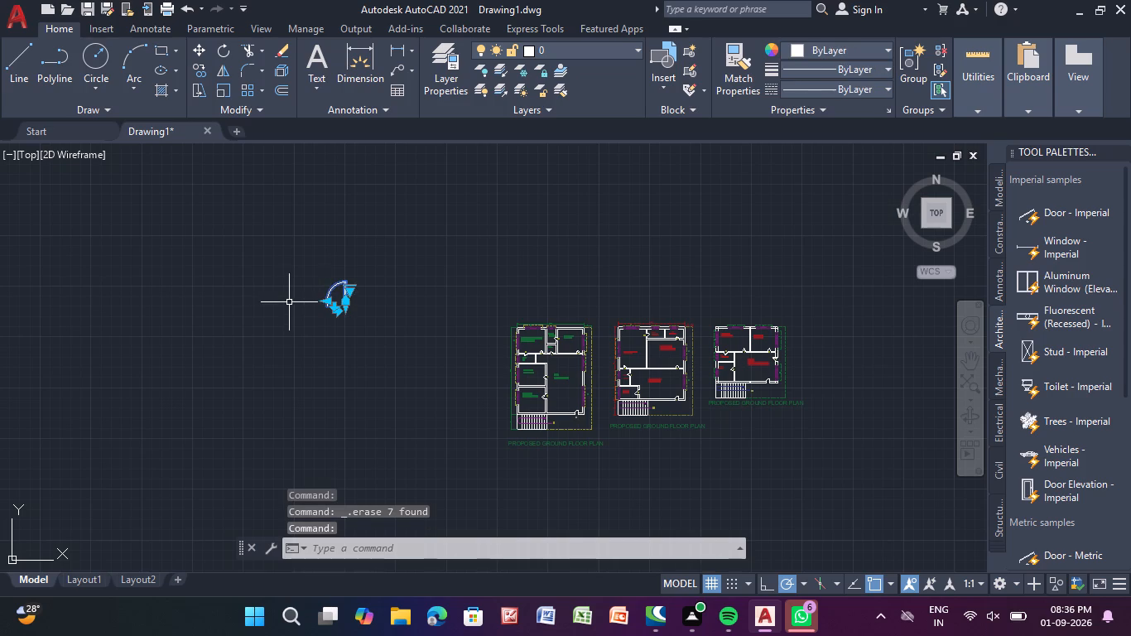
{"action": "key", "text": "Delete"}
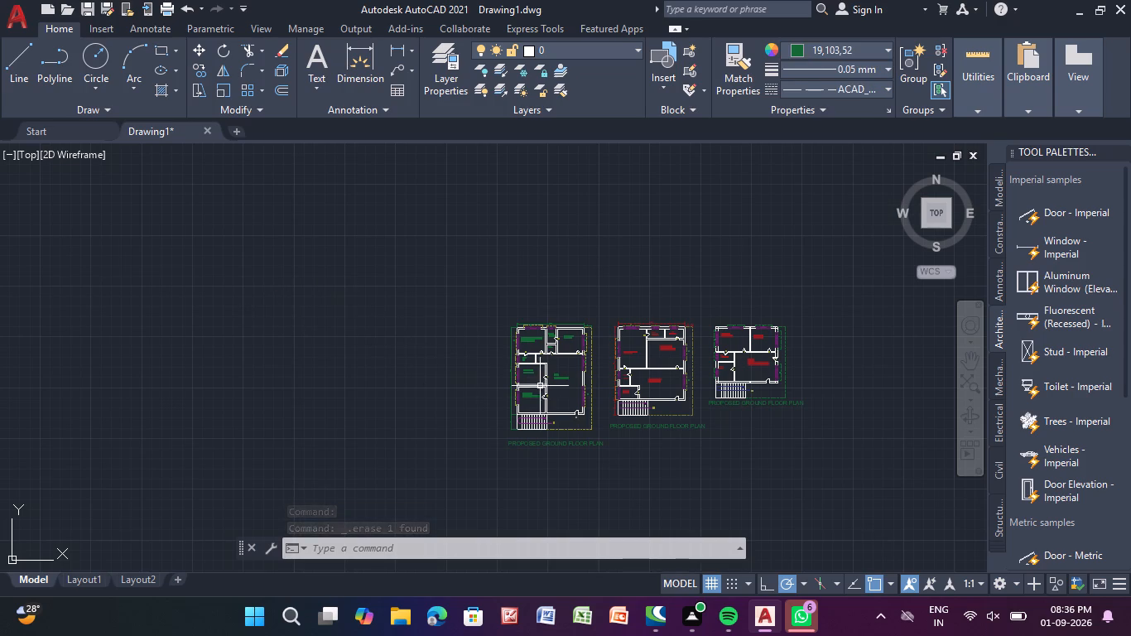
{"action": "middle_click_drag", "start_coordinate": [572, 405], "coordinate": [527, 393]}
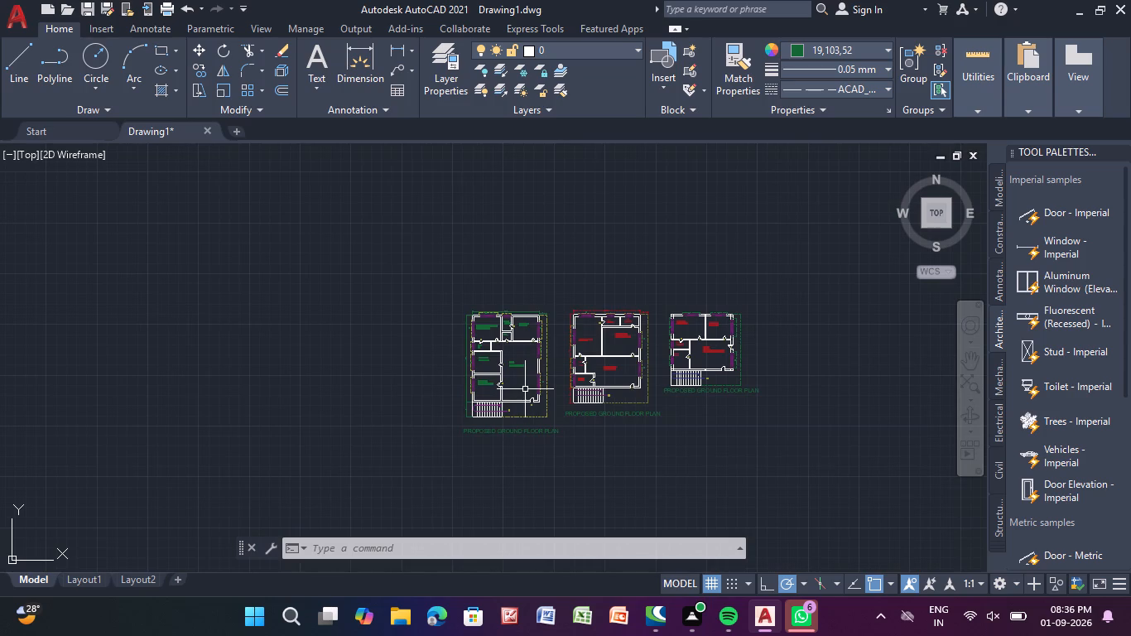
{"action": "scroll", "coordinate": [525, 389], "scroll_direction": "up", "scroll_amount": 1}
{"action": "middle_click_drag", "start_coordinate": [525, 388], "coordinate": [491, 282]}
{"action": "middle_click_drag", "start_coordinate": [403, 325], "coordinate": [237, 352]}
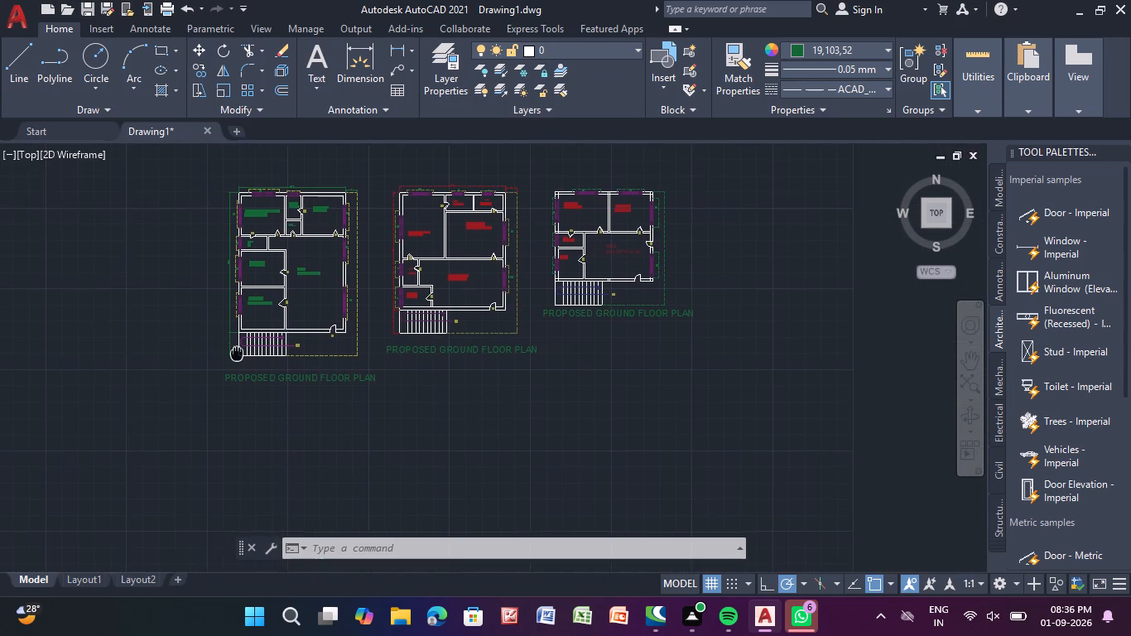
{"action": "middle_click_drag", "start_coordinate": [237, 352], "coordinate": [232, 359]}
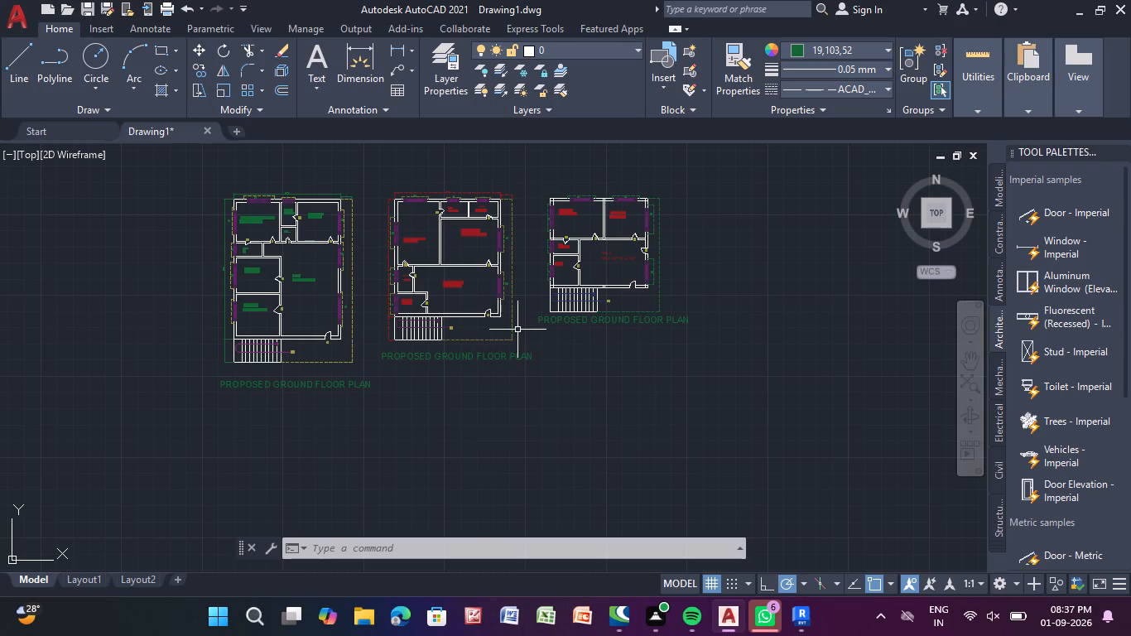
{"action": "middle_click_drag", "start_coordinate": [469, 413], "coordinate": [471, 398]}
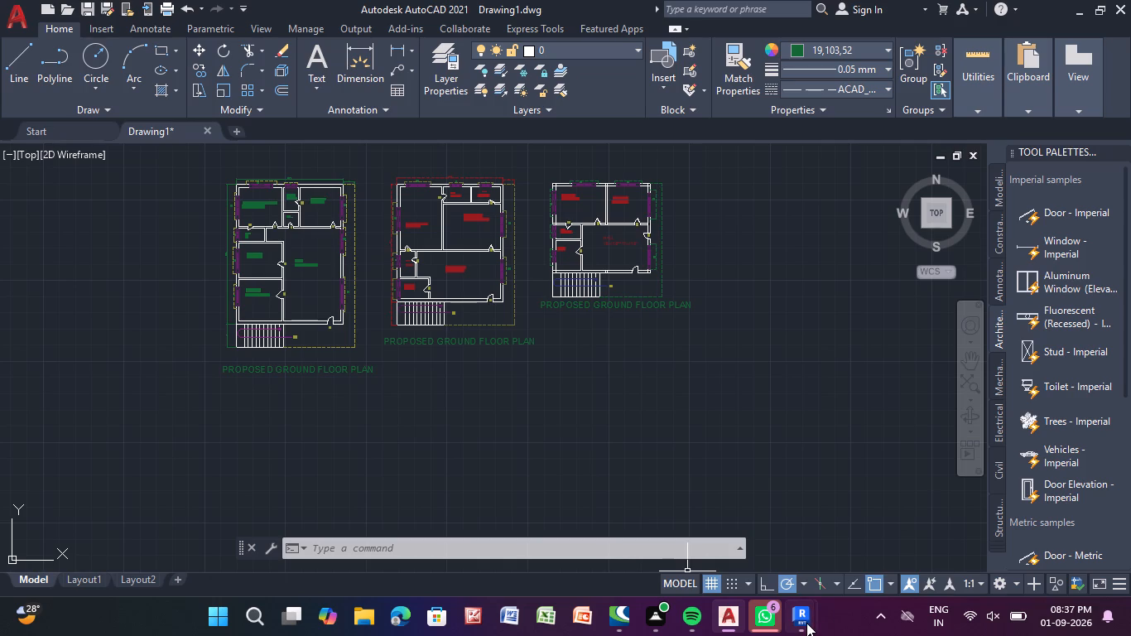
Switch to Revit and open the recent project Project1 dated 31/08/2026.
{"action": "left_click", "coordinate": [761, 542]}
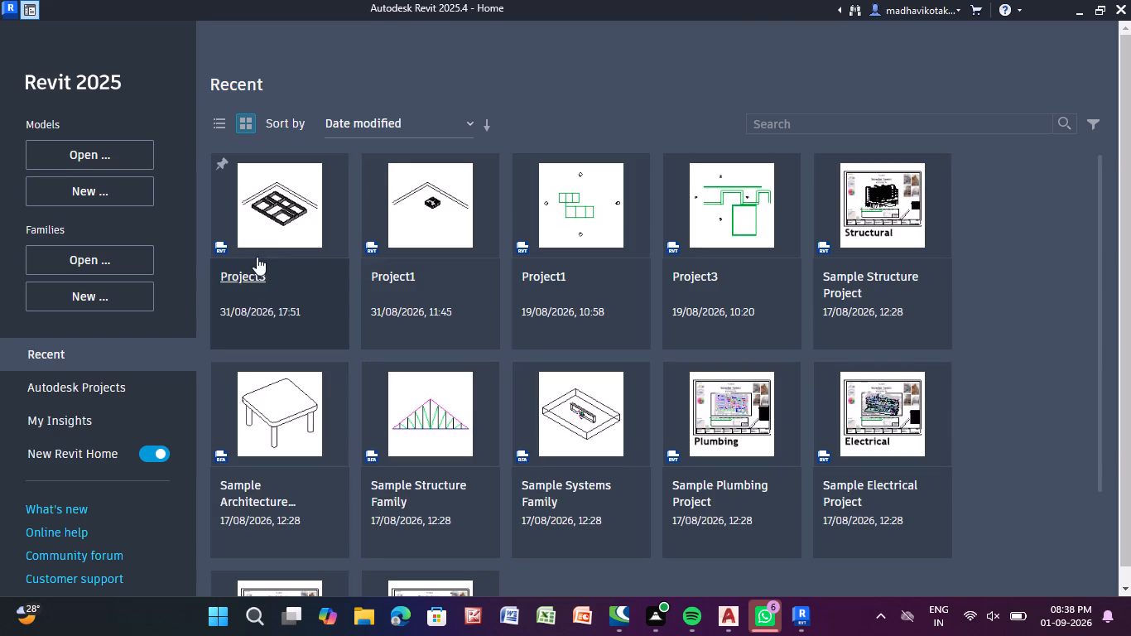
{"action": "double_click", "coordinate": [445, 205]}
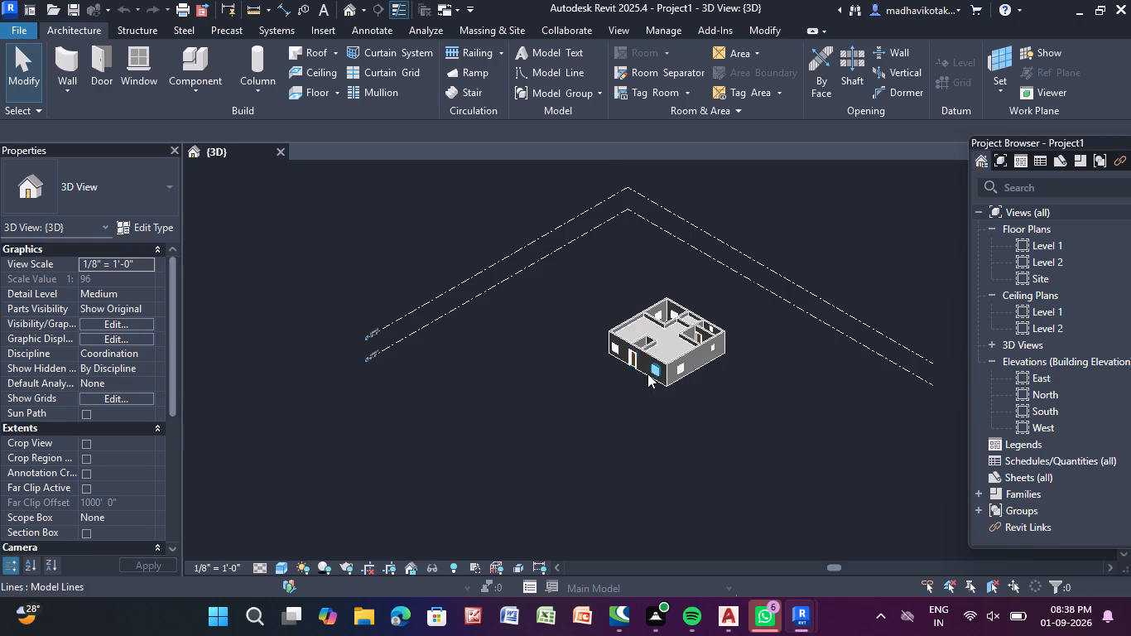
Examine the 3D model of the house, including its doors, windows and interior walls.
{"action": "scroll", "coordinate": [650, 369], "scroll_direction": "up", "scroll_amount": 4}
{"action": "middle_click_drag", "start_coordinate": [643, 359], "coordinate": [469, 409]}
{"action": "scroll", "coordinate": [478, 402], "scroll_direction": "up", "scroll_amount": 3}
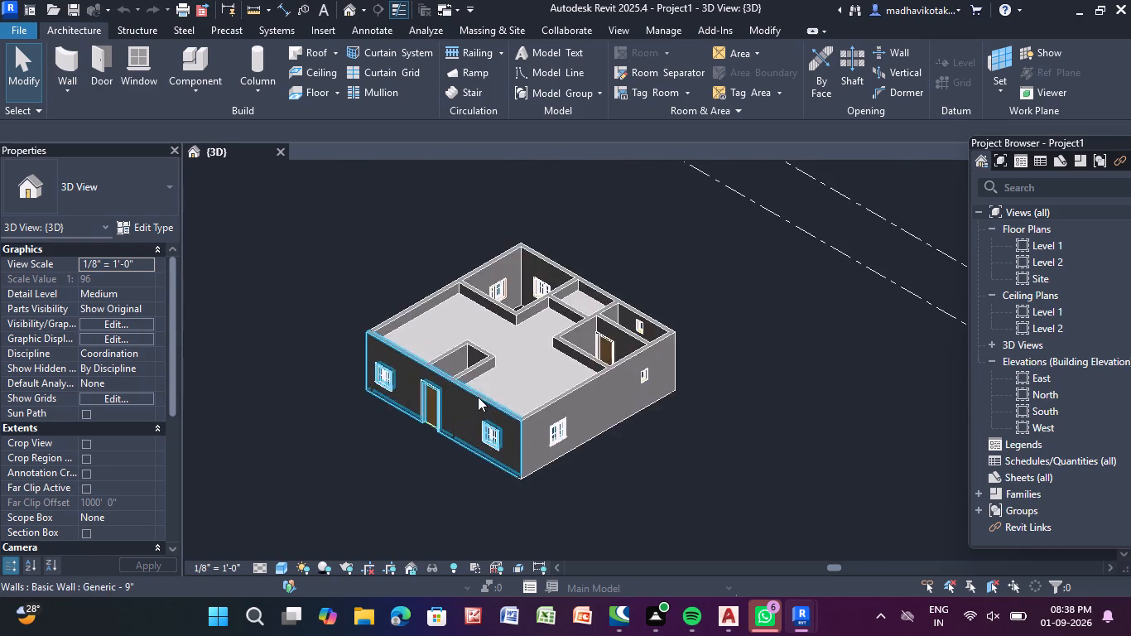
{"action": "scroll", "coordinate": [478, 397], "scroll_direction": "up", "scroll_amount": 8}
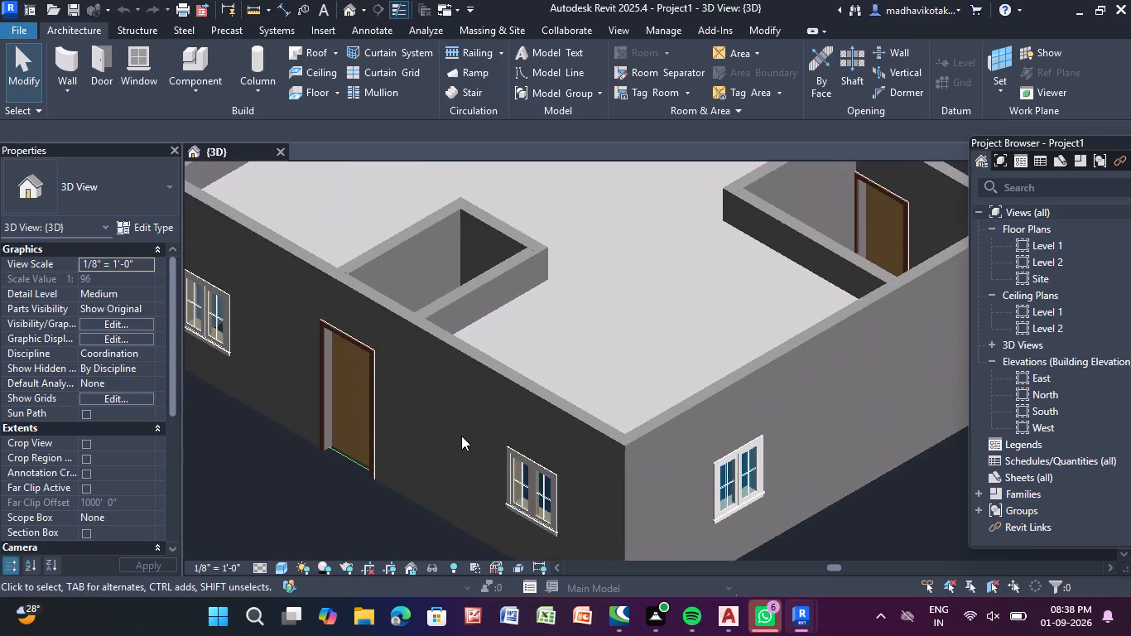
{"action": "scroll", "coordinate": [346, 435], "scroll_direction": "up", "scroll_amount": 4}
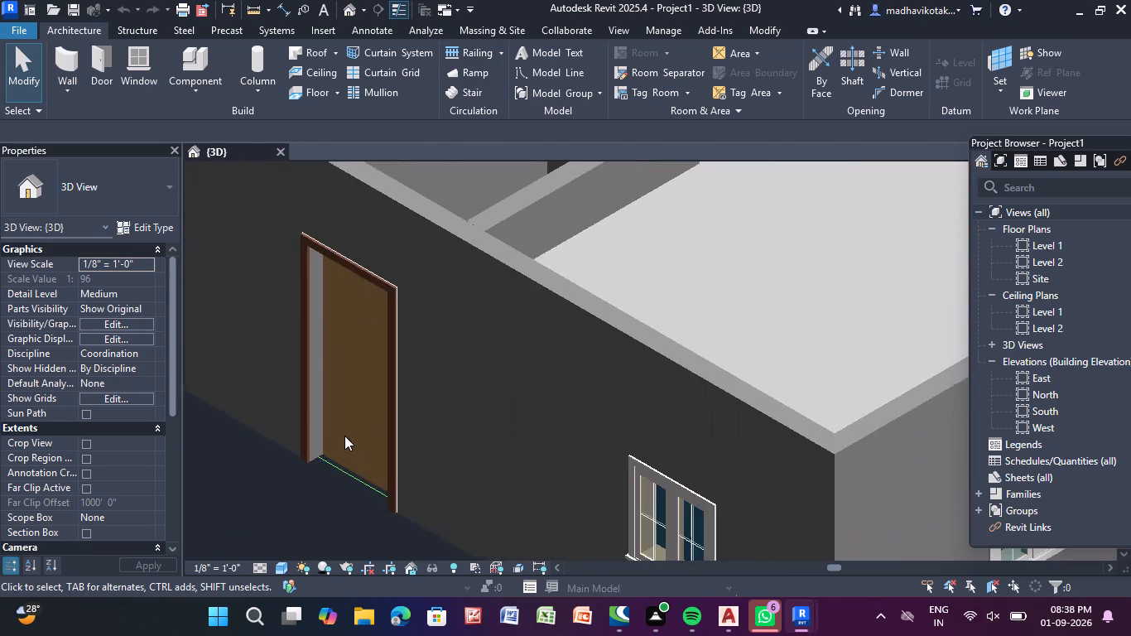
{"action": "middle_click_drag", "start_coordinate": [343, 438], "coordinate": [349, 509]}
{"action": "scroll", "coordinate": [397, 460], "scroll_direction": "down", "scroll_amount": 1}
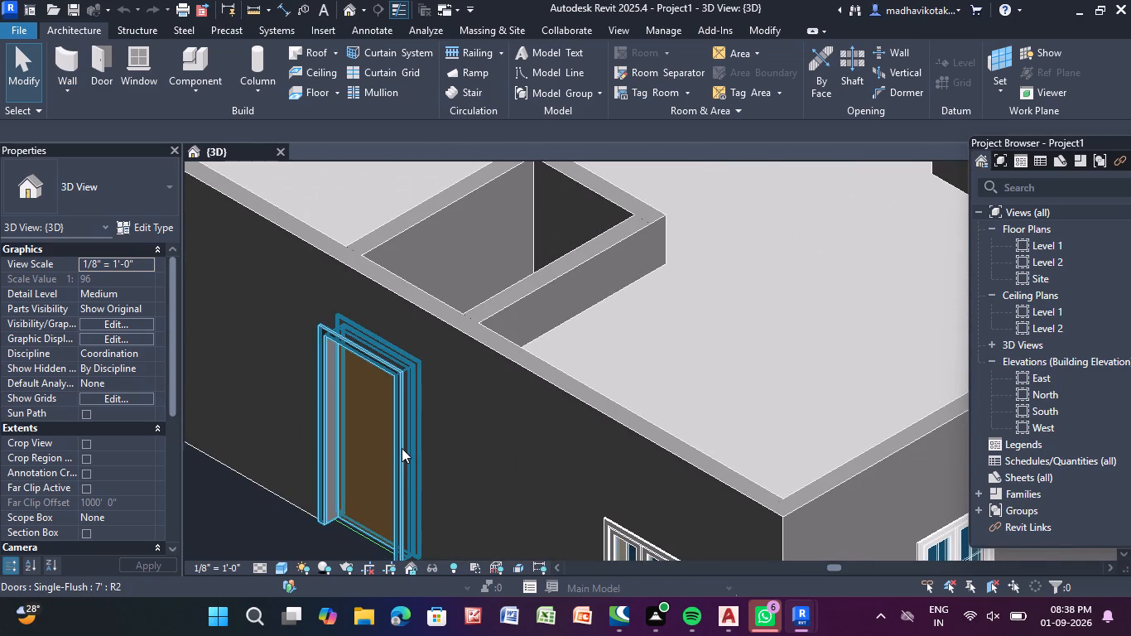
{"action": "scroll", "coordinate": [402, 442], "scroll_direction": "up", "scroll_amount": 2}
{"action": "scroll", "coordinate": [399, 414], "scroll_direction": "down", "scroll_amount": 4}
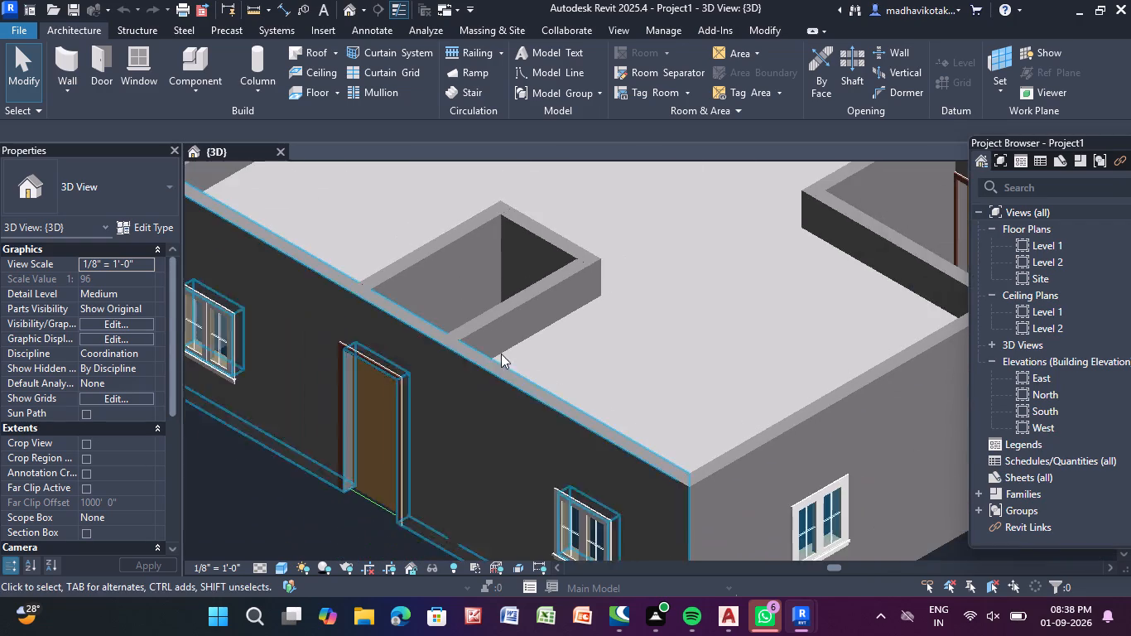
{"action": "scroll", "coordinate": [532, 314], "scroll_direction": "down", "scroll_amount": 3}
{"action": "middle_click_drag", "start_coordinate": [533, 332], "coordinate": [407, 404]}
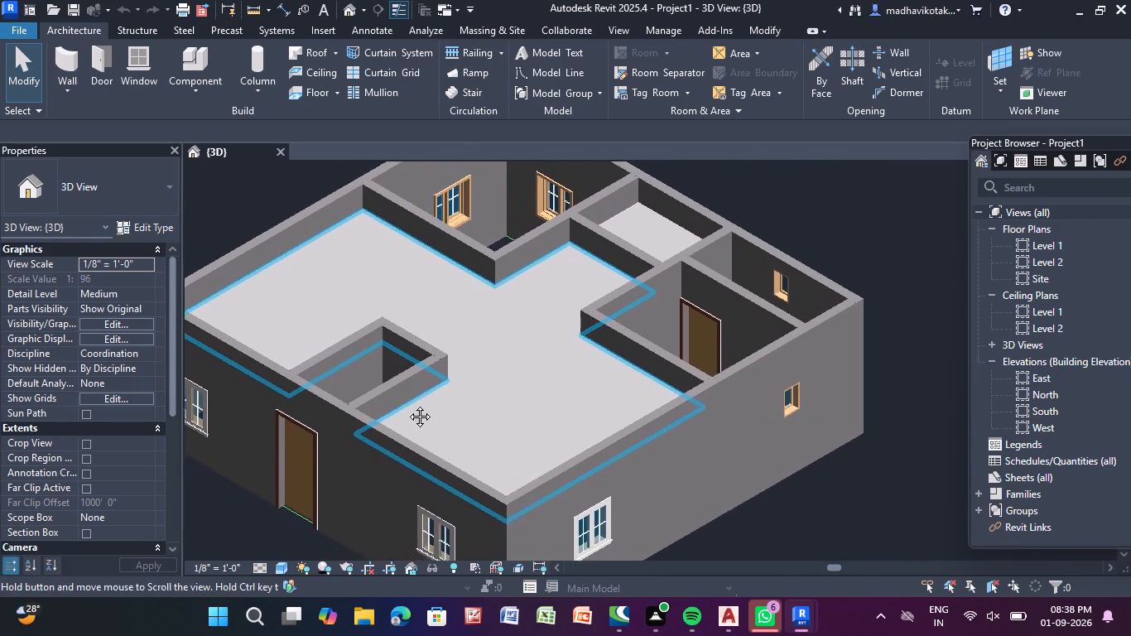
{"action": "middle_click_drag", "start_coordinate": [407, 404], "coordinate": [446, 436]}
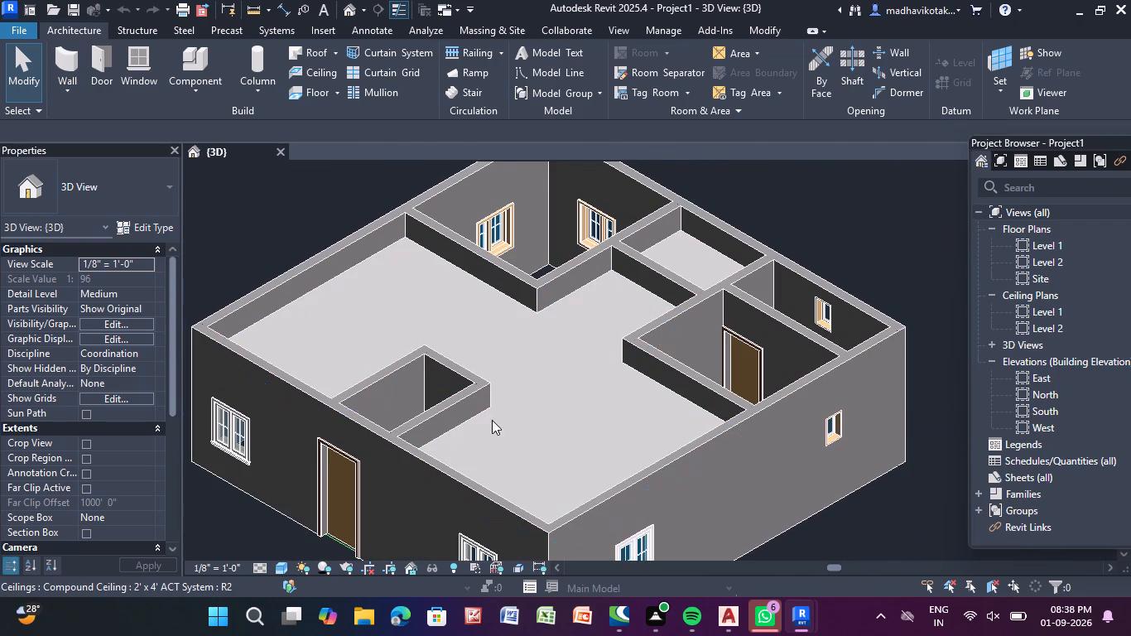
{"action": "middle_click_drag", "start_coordinate": [537, 388], "coordinate": [539, 358]}
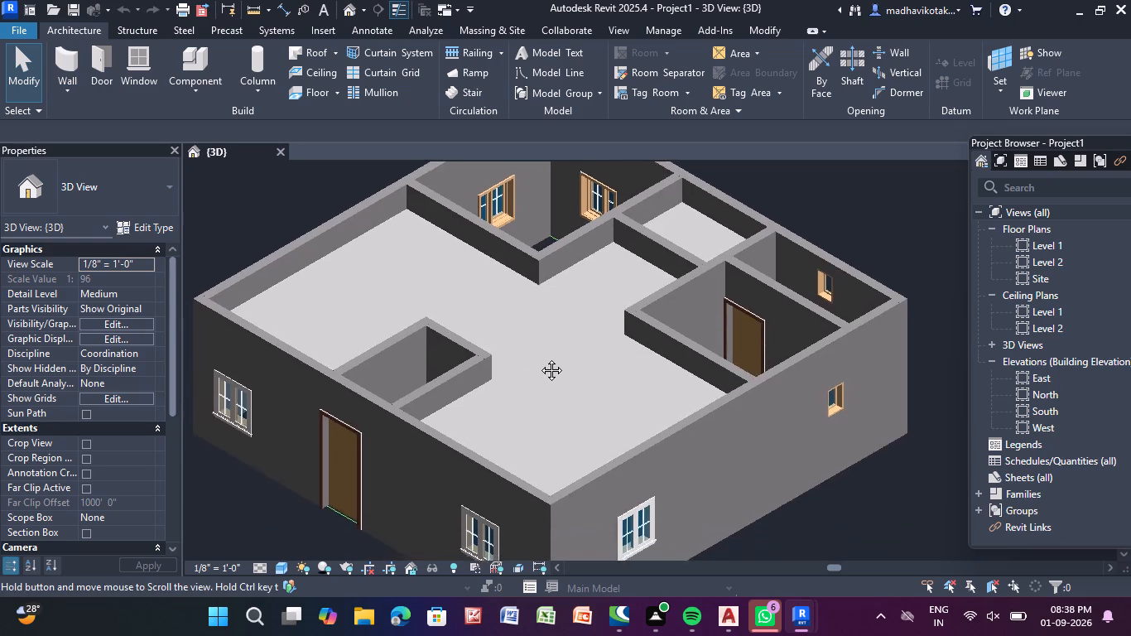
{"action": "middle_click_drag", "start_coordinate": [539, 358], "coordinate": [562, 379]}
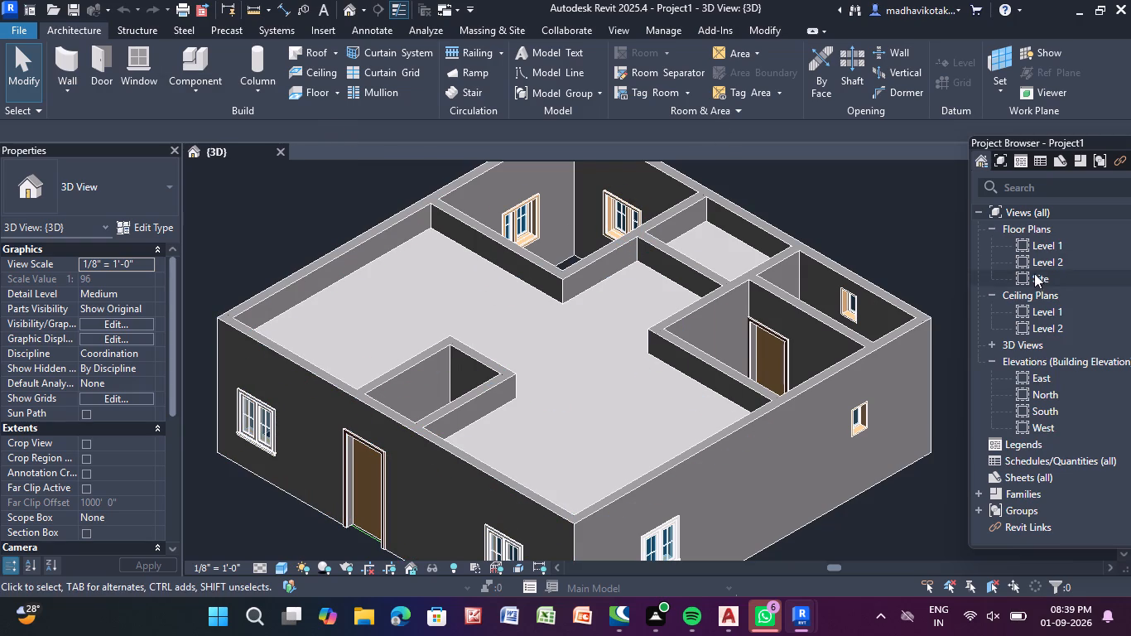
Open the Level 1 floor plan and examine the layout of rooms, doors and windows.
{"action": "left_click", "coordinate": [1037, 246]}
{"action": "double_click", "coordinate": [1036, 247]}
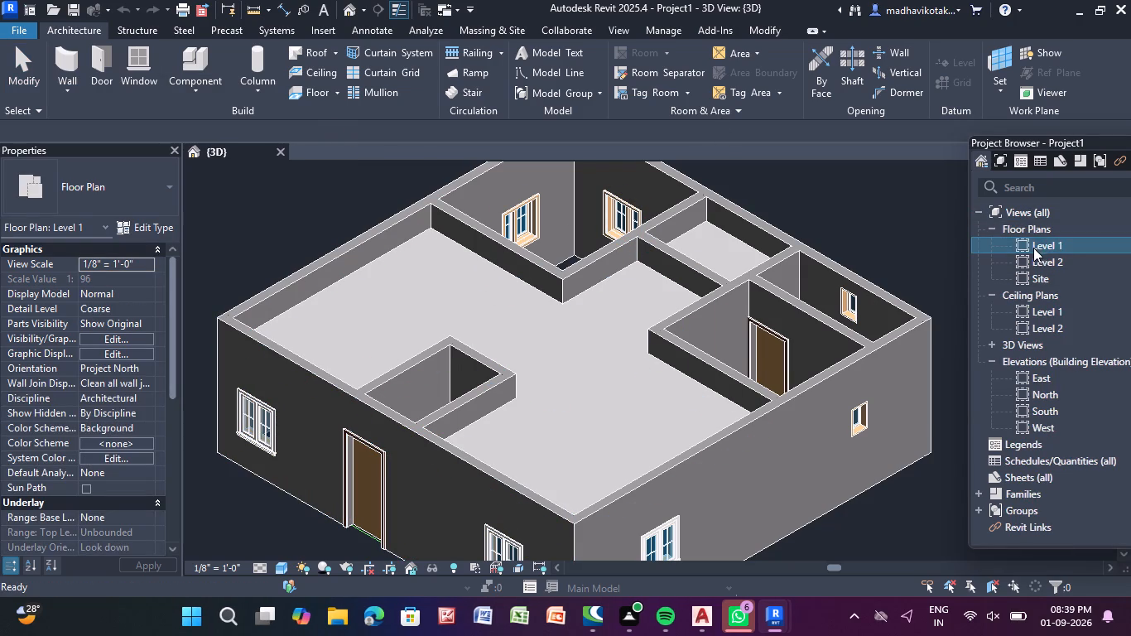
{"action": "scroll", "coordinate": [648, 325], "scroll_direction": "up", "scroll_amount": 2}
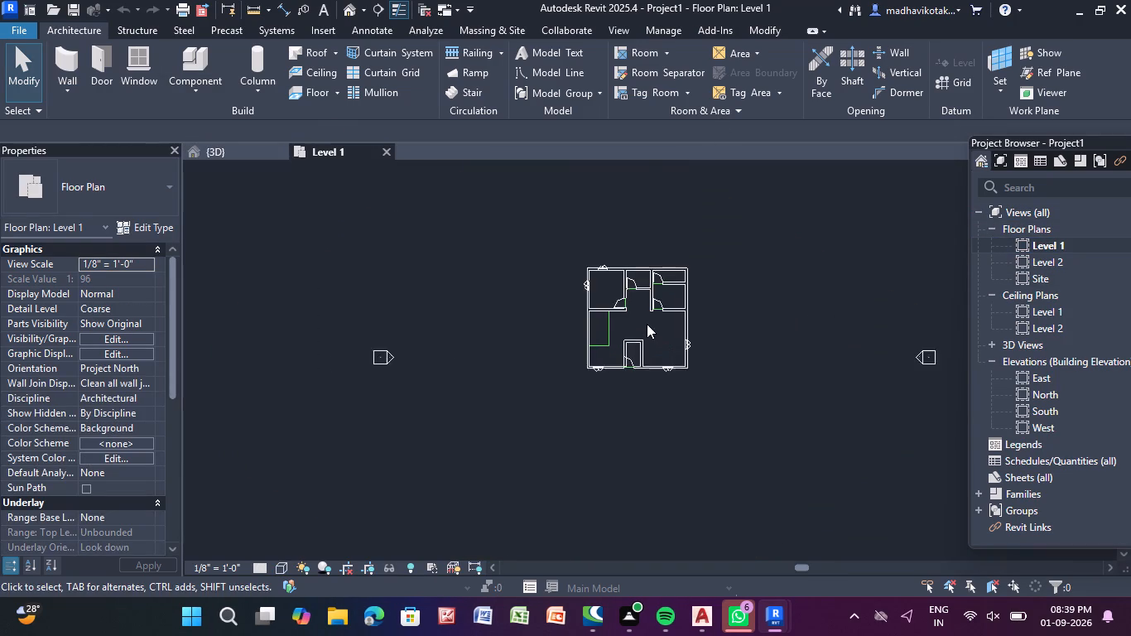
{"action": "scroll", "coordinate": [647, 324], "scroll_direction": "up", "scroll_amount": 1}
{"action": "middle_click_drag", "start_coordinate": [623, 327], "coordinate": [467, 358]}
{"action": "scroll", "coordinate": [467, 358], "scroll_direction": "up", "scroll_amount": 4}
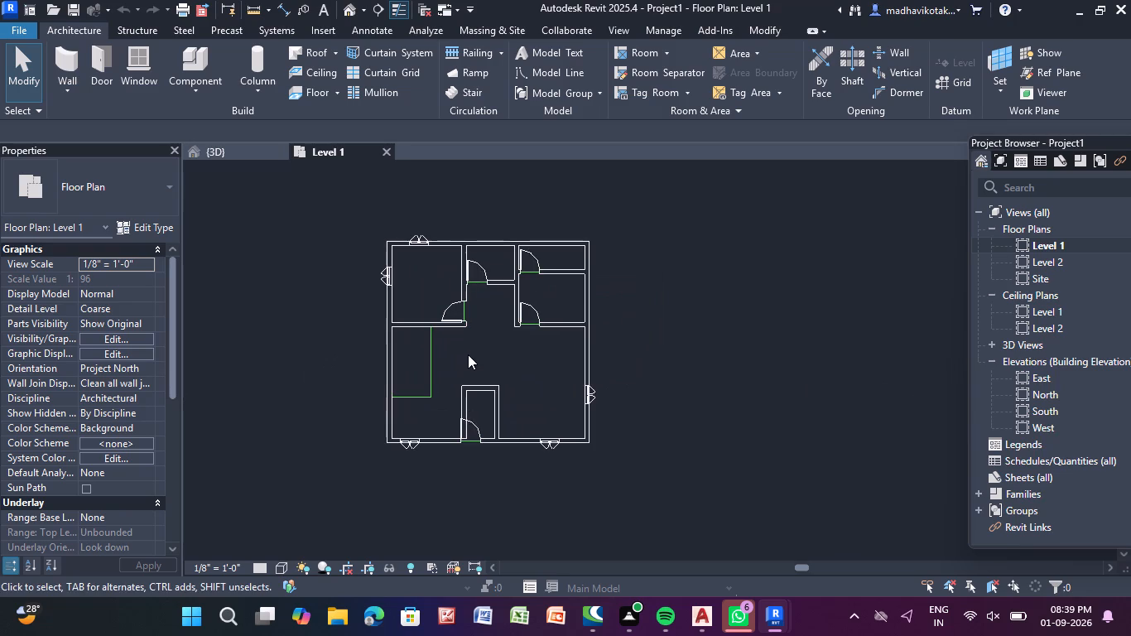
{"action": "middle_click_drag", "start_coordinate": [468, 353], "coordinate": [468, 342]}
{"action": "scroll", "coordinate": [468, 353], "scroll_direction": "up", "scroll_amount": 4}
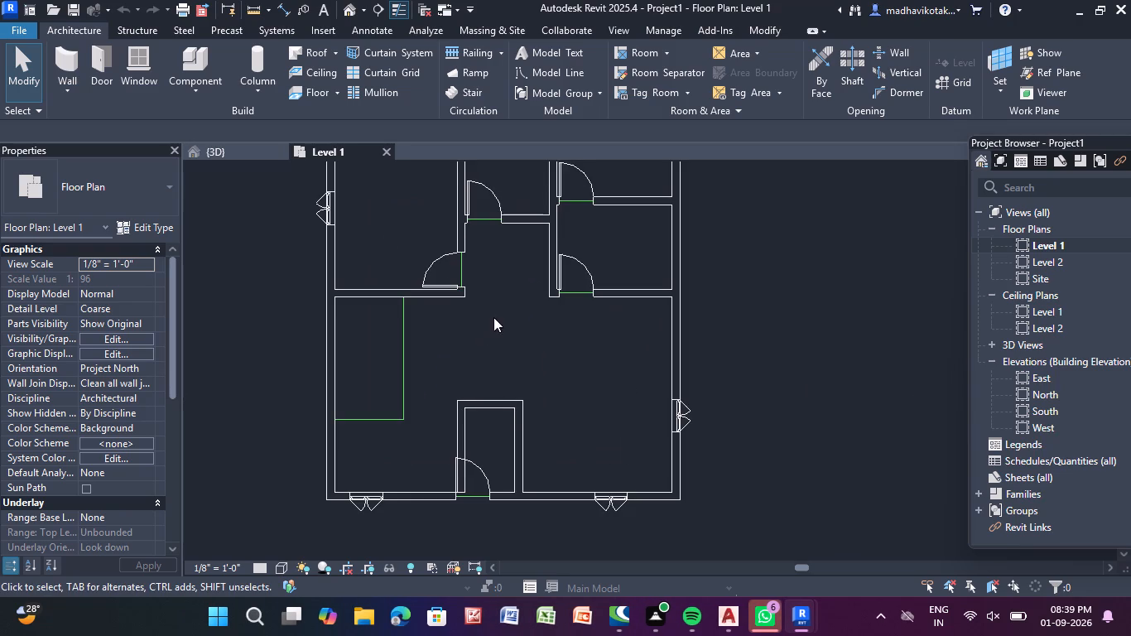
{"action": "middle_click_drag", "start_coordinate": [493, 316], "coordinate": [487, 340]}
Return to the 3D view and examine the threshold of the entrance door and the exterior wall around it.
{"action": "left_click", "coordinate": [251, 156]}
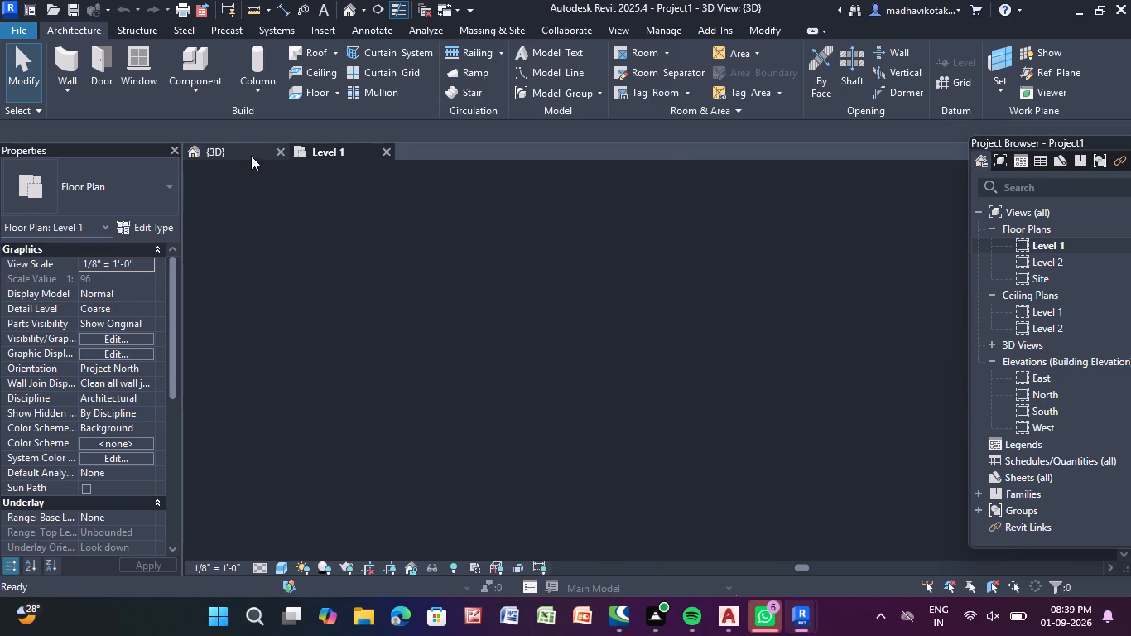
{"action": "middle_click_drag", "start_coordinate": [568, 372], "coordinate": [476, 284]}
{"action": "middle_click_drag", "start_coordinate": [266, 406], "coordinate": [431, 406]}
{"action": "scroll", "coordinate": [425, 403], "scroll_direction": "up", "scroll_amount": 1}
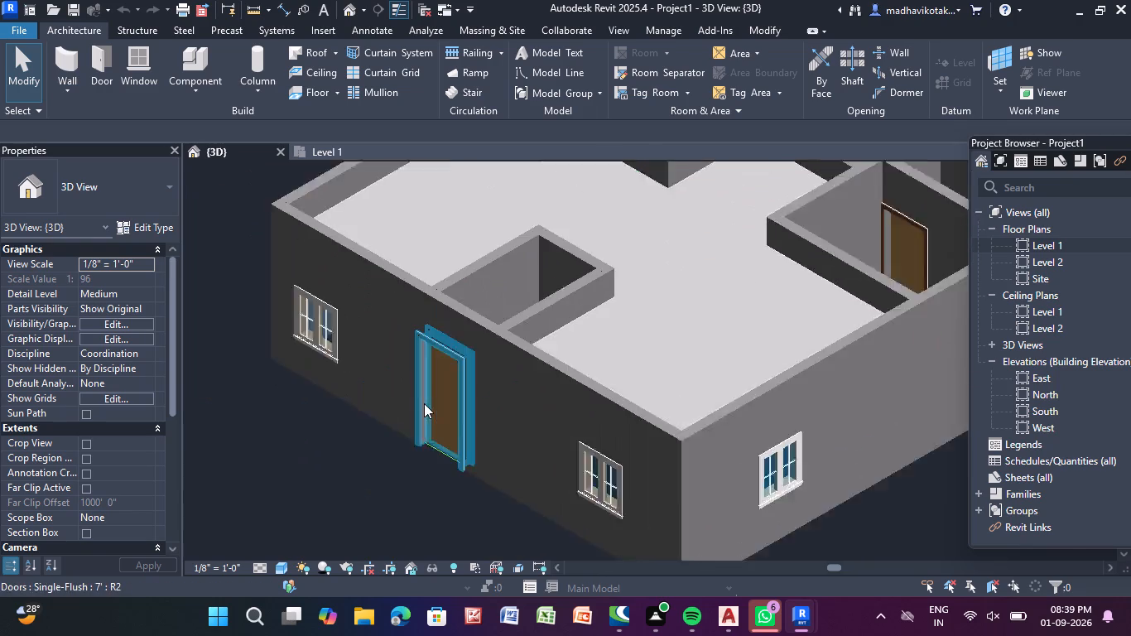
{"action": "scroll", "coordinate": [424, 403], "scroll_direction": "up", "scroll_amount": 4}
{"action": "middle_click_drag", "start_coordinate": [445, 425], "coordinate": [448, 320]}
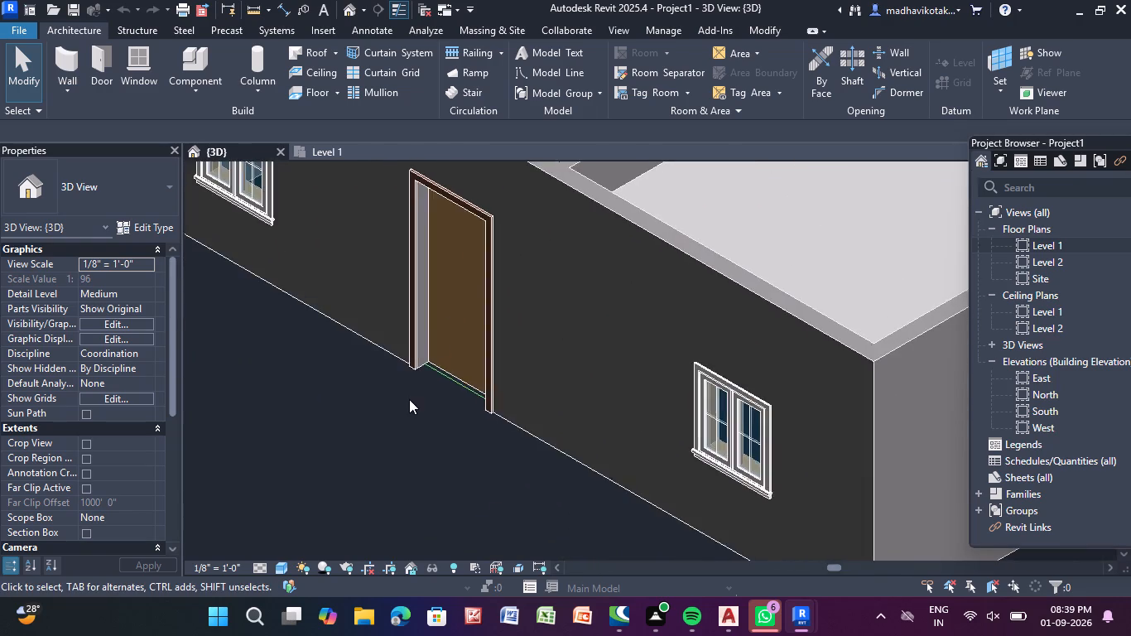
{"action": "scroll", "coordinate": [409, 399], "scroll_direction": "up", "scroll_amount": 3}
{"action": "left_click", "coordinate": [448, 349]}
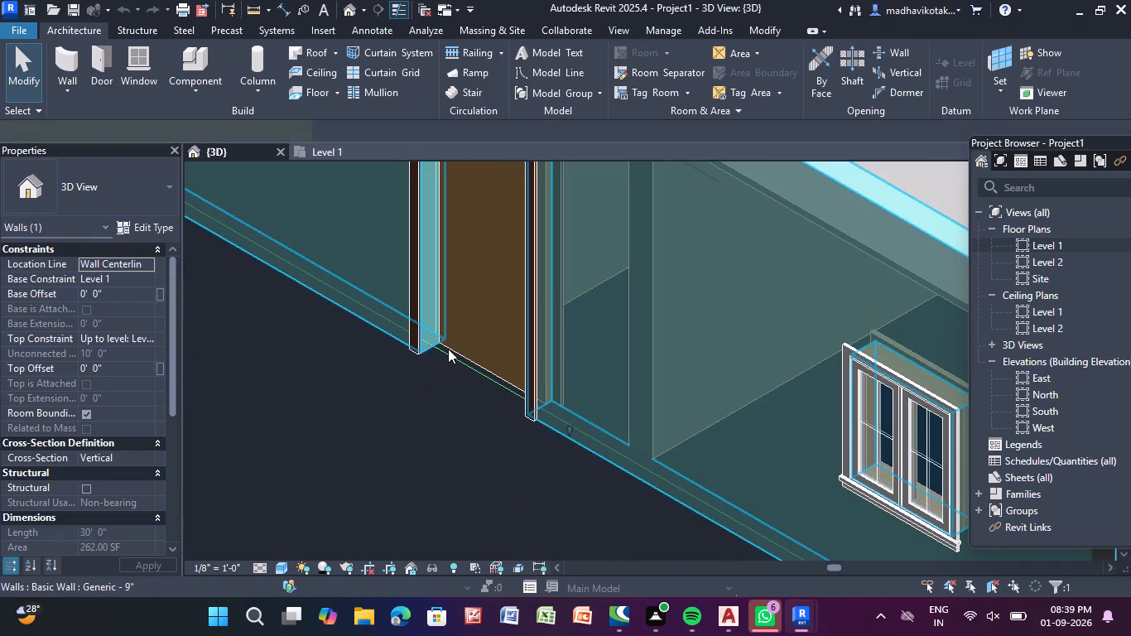
{"action": "key", "text": "Escape"}
{"action": "key", "text": "Escape"}
{"action": "key", "text": "Escape"}
{"action": "key", "text": "Escape"}
{"action": "key", "text": "Escape"}
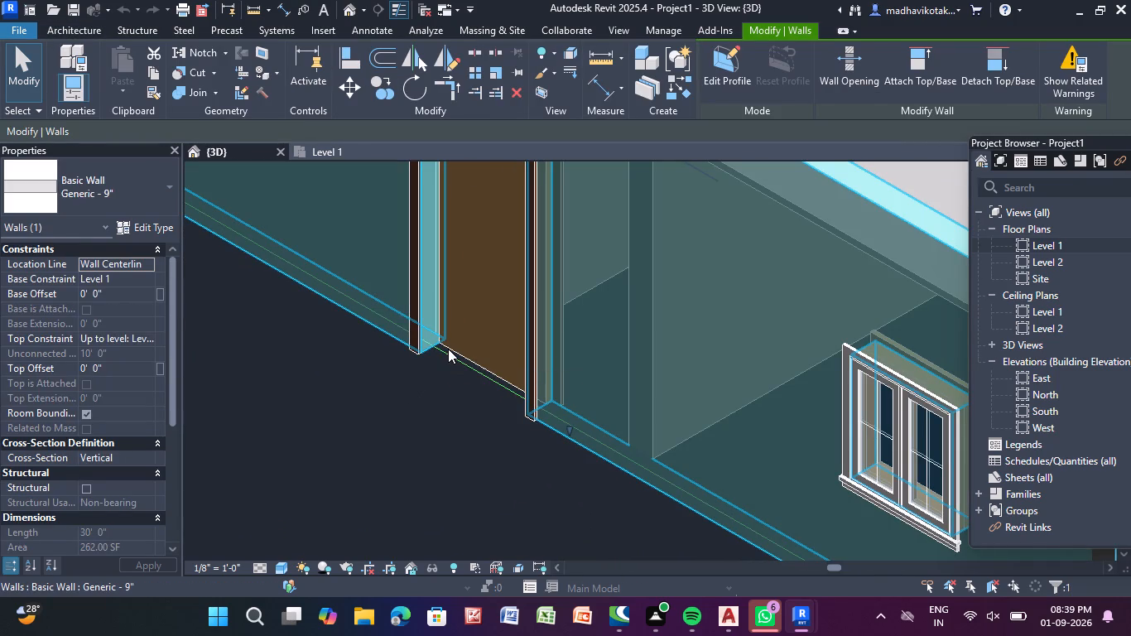
{"action": "key", "text": "Escape"}
{"action": "key", "text": "Escape"}
{"action": "key", "text": "Escape"}
{"action": "key", "text": "Escape"}
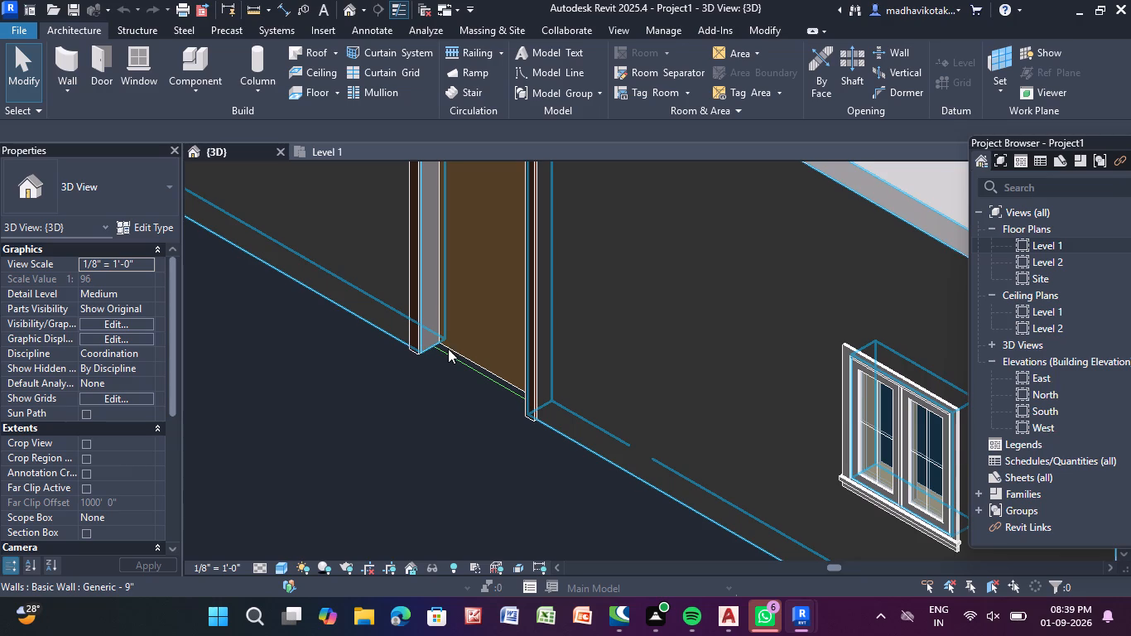
{"action": "key", "text": "Escape"}
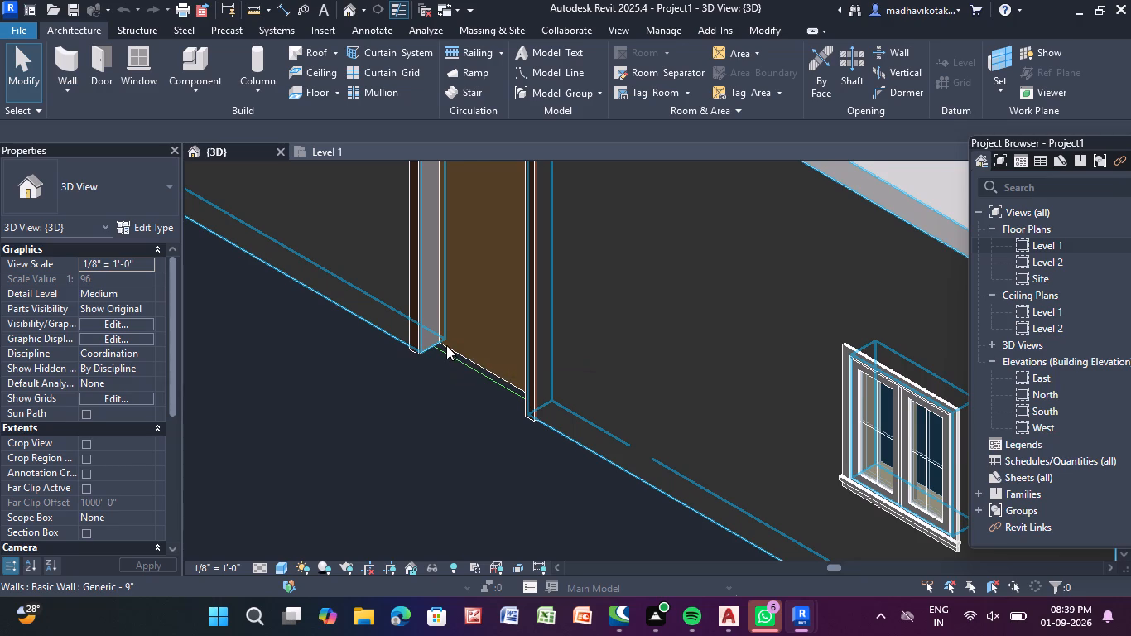
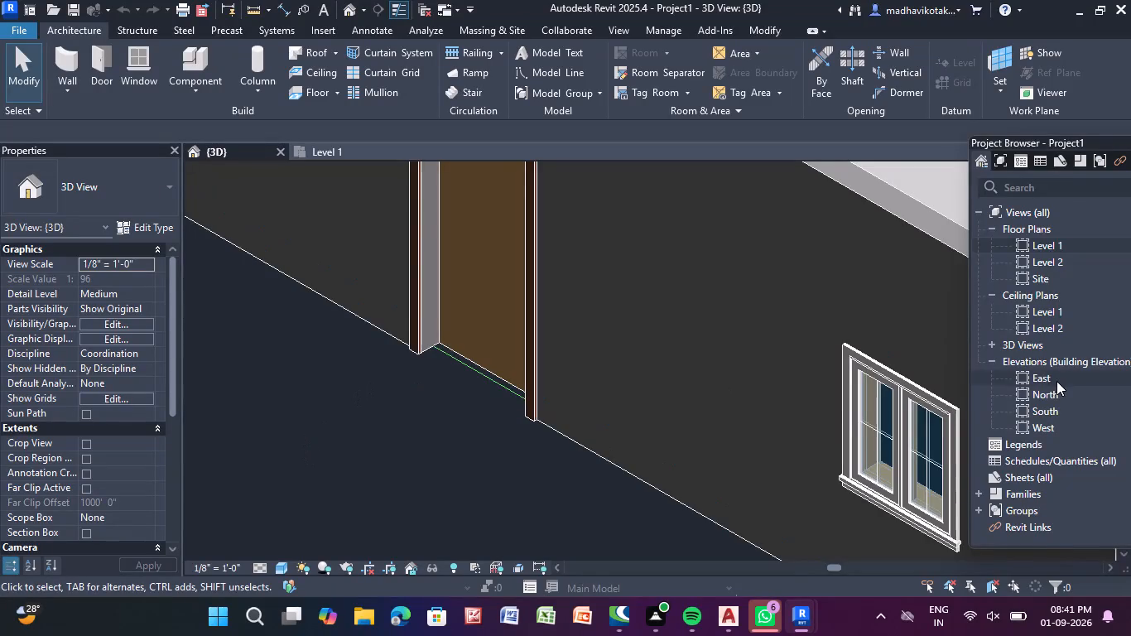
Examine the house's rooms and interior walls in the 3D view, including the 4.5" wall bordering the room with two windows.
{"action": "scroll", "coordinate": [1061, 378], "scroll_direction": "down", "scroll_amount": 3}
{"action": "middle_click_drag", "start_coordinate": [857, 337], "coordinate": [856, 337]}
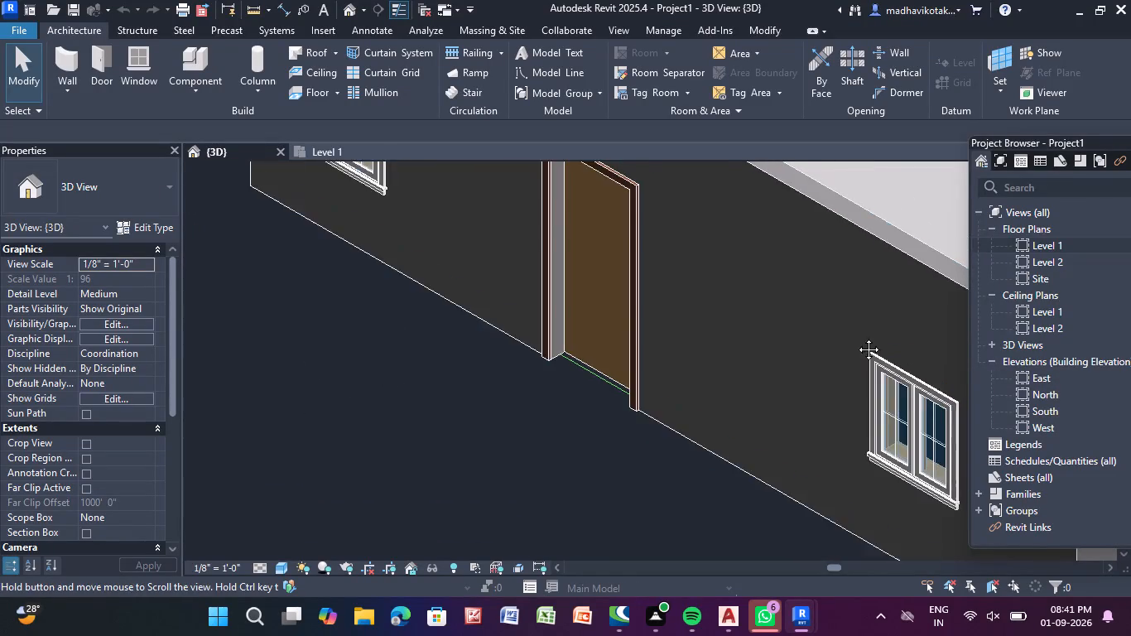
{"action": "middle_click_drag", "start_coordinate": [856, 337], "coordinate": [691, 349]}
{"action": "scroll", "coordinate": [695, 333], "scroll_direction": "down", "scroll_amount": 4}
{"action": "middle_click_drag", "start_coordinate": [699, 325], "coordinate": [554, 475]}
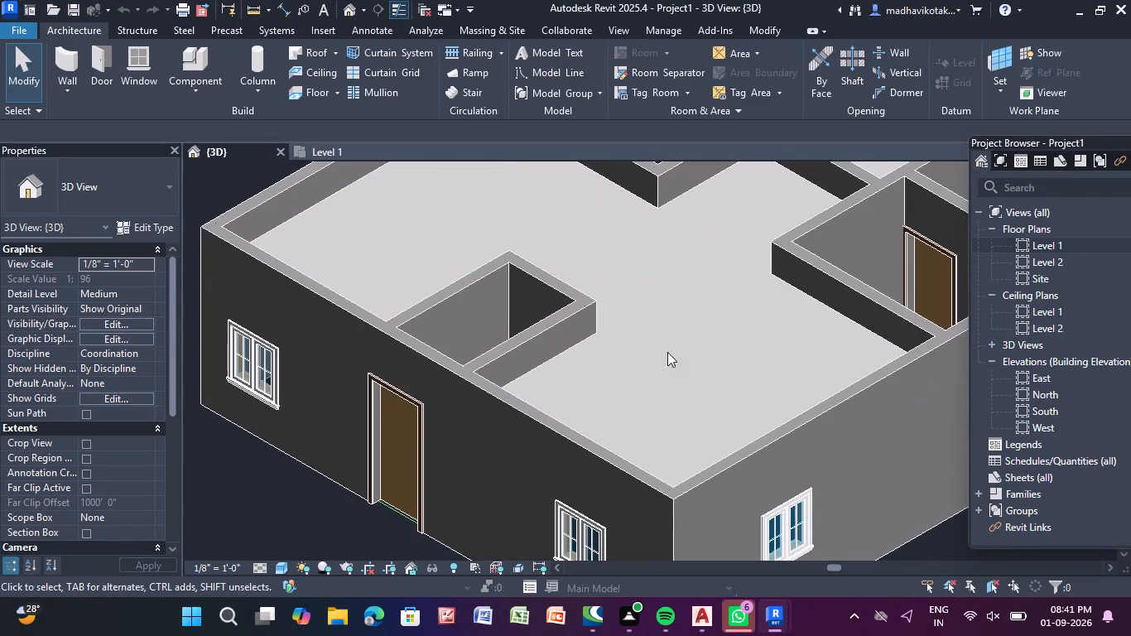
{"action": "middle_click_drag", "start_coordinate": [695, 323], "coordinate": [636, 395]}
{"action": "scroll", "coordinate": [636, 391], "scroll_direction": "down", "scroll_amount": 1}
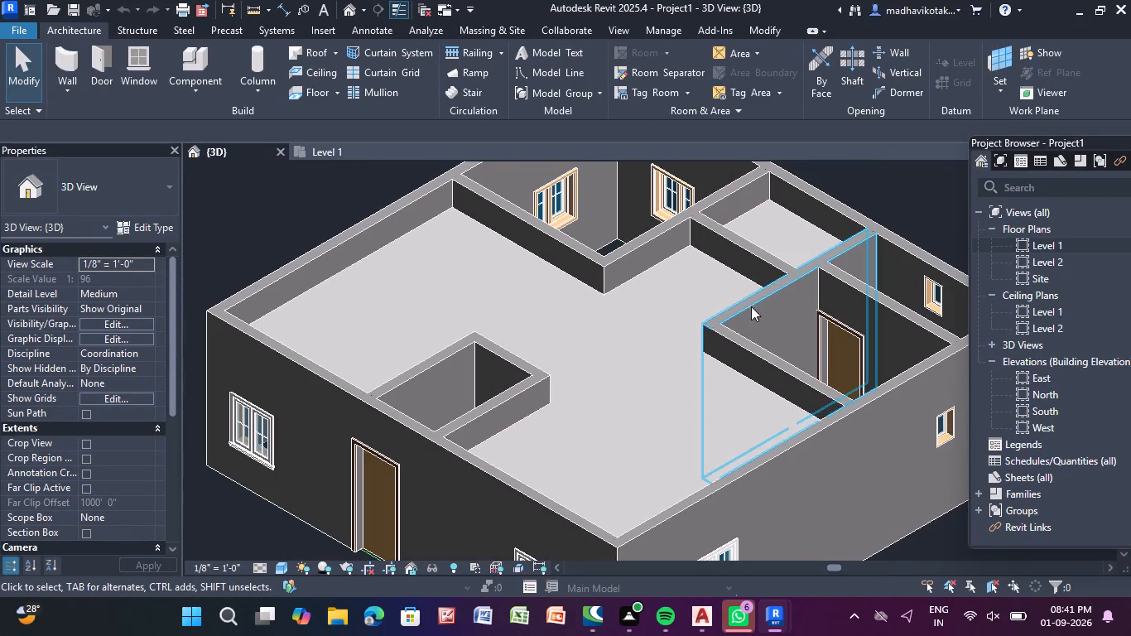
{"action": "middle_click_drag", "start_coordinate": [785, 296], "coordinate": [636, 345]}
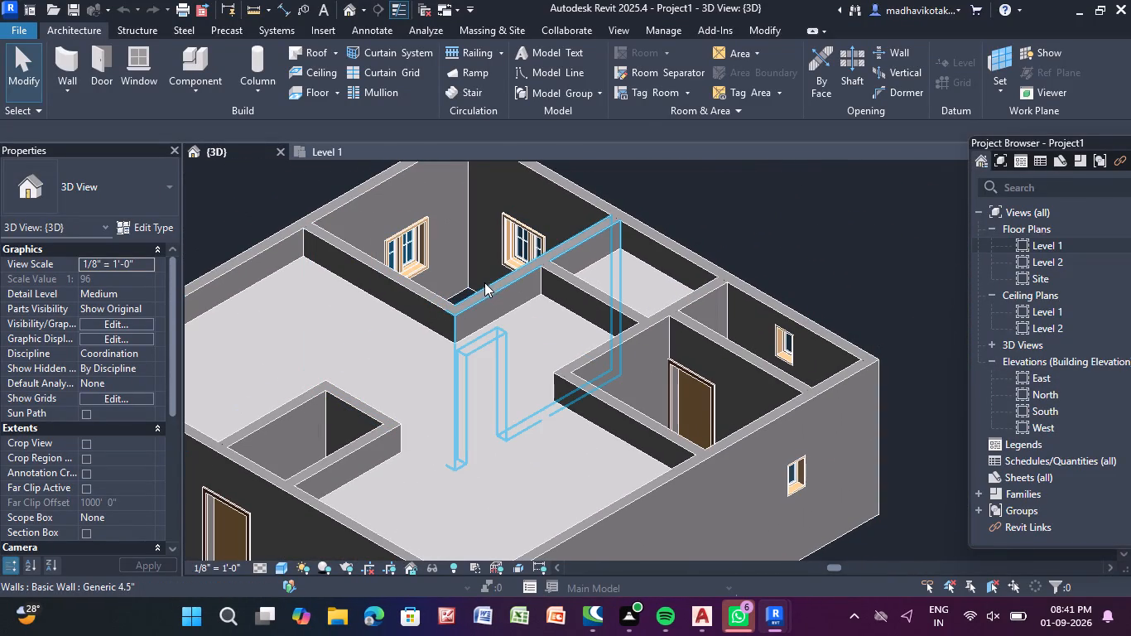
{"action": "left_click", "coordinate": [488, 288]}
{"action": "left_click", "coordinate": [491, 286]}
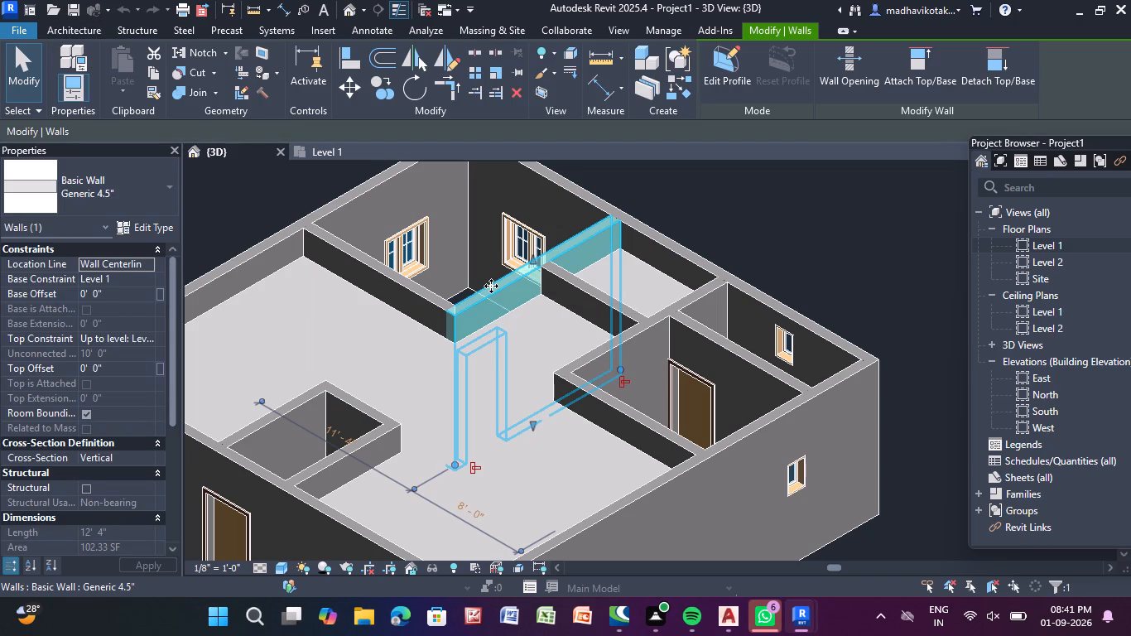
{"action": "key", "text": "Escape"}
{"action": "key", "text": "Escape"}
{"action": "key", "text": "Escape"}
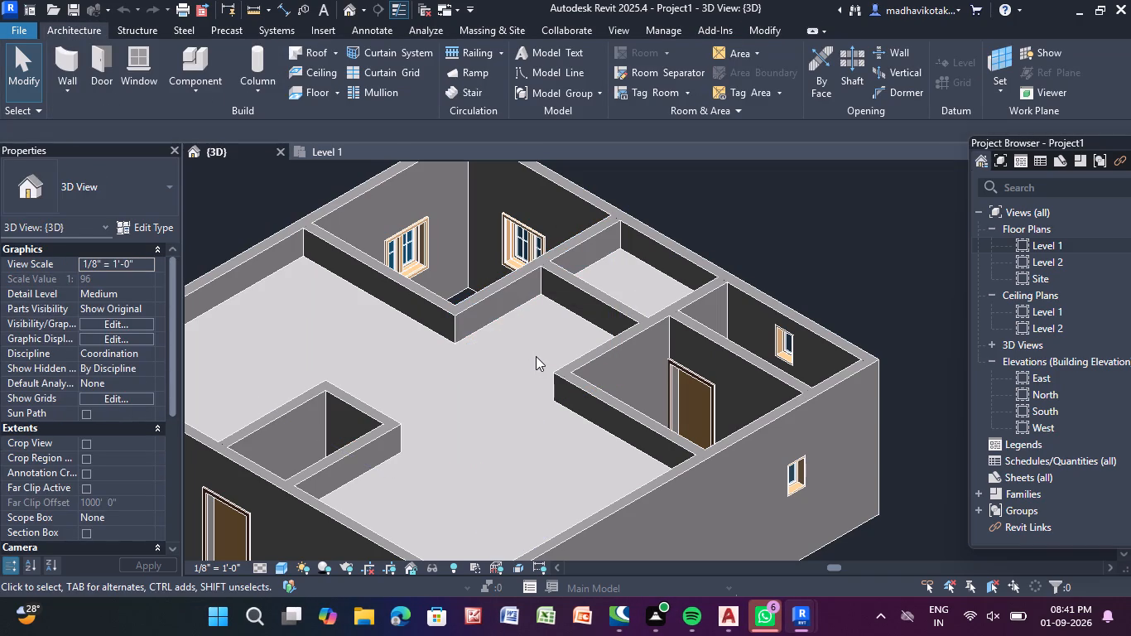
{"action": "key", "text": "Escape"}
{"action": "key", "text": "Escape"}
{"action": "key", "text": "grave"}
{"action": "key", "text": "Escape"}
Examine the small 16" x 24" fixed window and the exterior wall that hosts it.
{"action": "scroll", "coordinate": [598, 373], "scroll_direction": "down", "scroll_amount": 1}
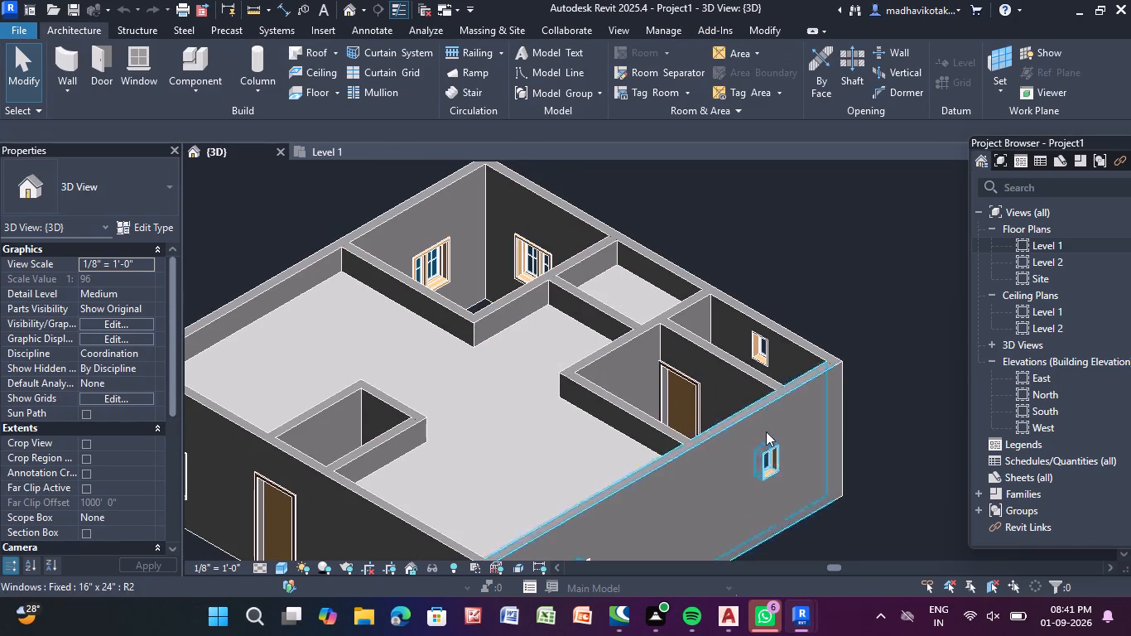
{"action": "middle_click_drag", "start_coordinate": [763, 420], "coordinate": [732, 271]}
{"action": "scroll", "coordinate": [743, 287], "scroll_direction": "up", "scroll_amount": 8}
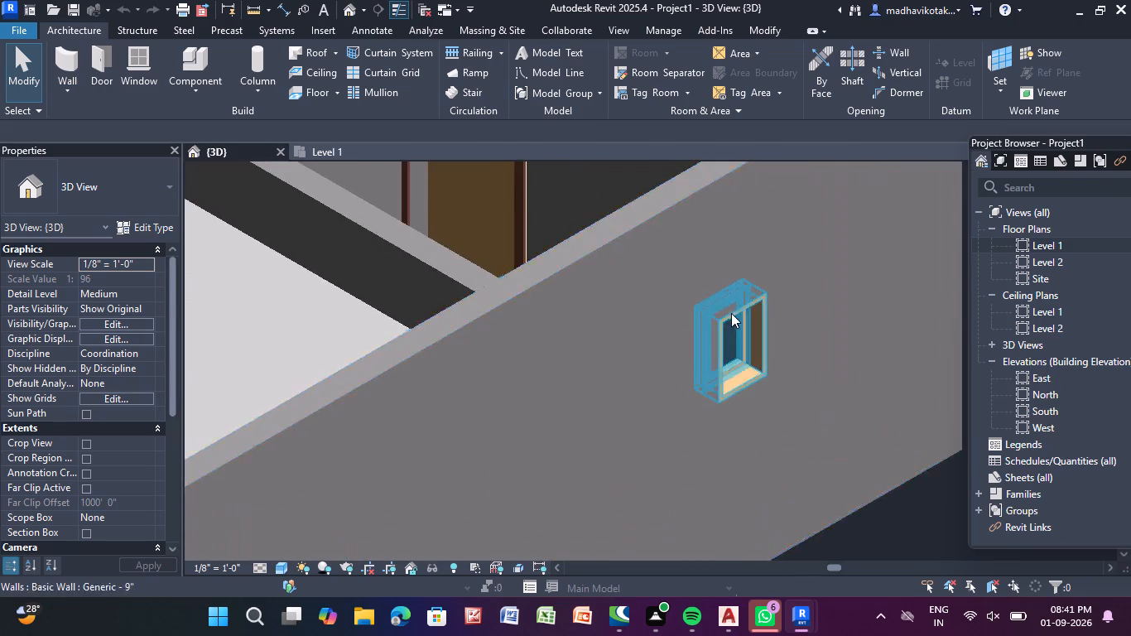
{"action": "scroll", "coordinate": [736, 308], "scroll_direction": "up", "scroll_amount": 6}
{"action": "left_click", "coordinate": [734, 313]}
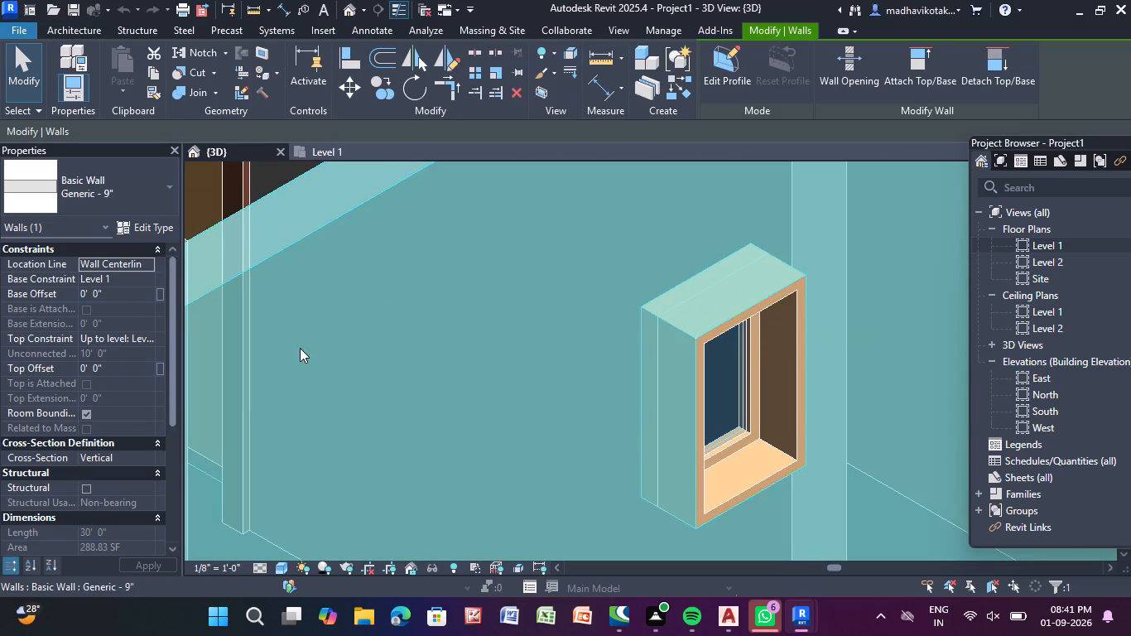
{"action": "left_click", "coordinate": [492, 316]}
{"action": "key", "text": "Escape"}
{"action": "key", "text": "Escape"}
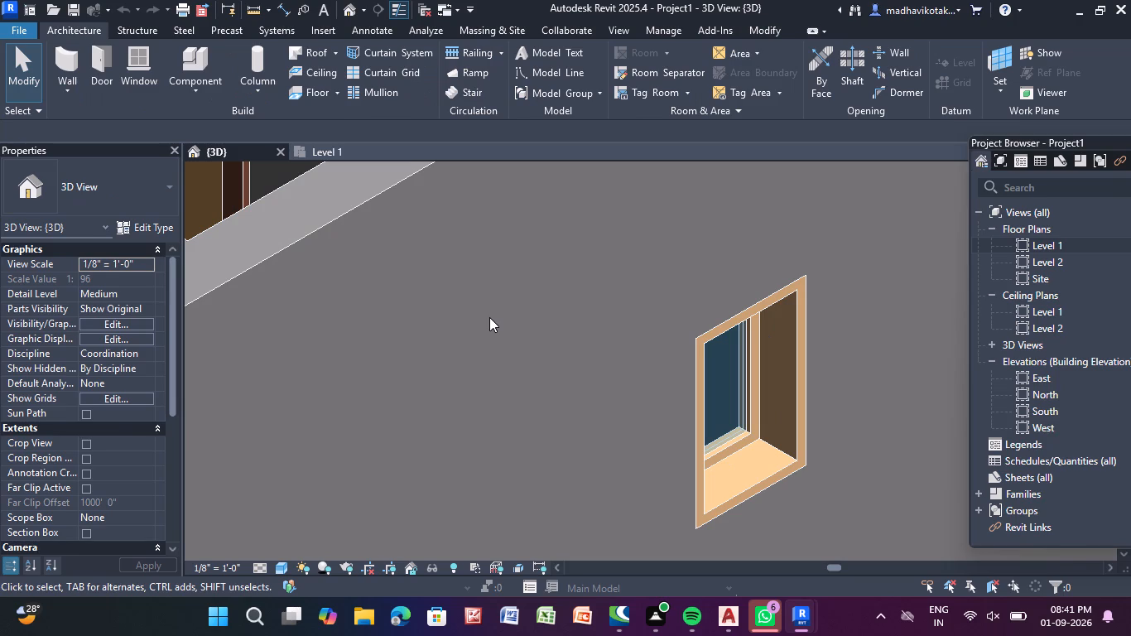
{"action": "key", "text": "1"}
{"action": "scroll", "coordinate": [517, 318], "scroll_direction": "down", "scroll_amount": 2}
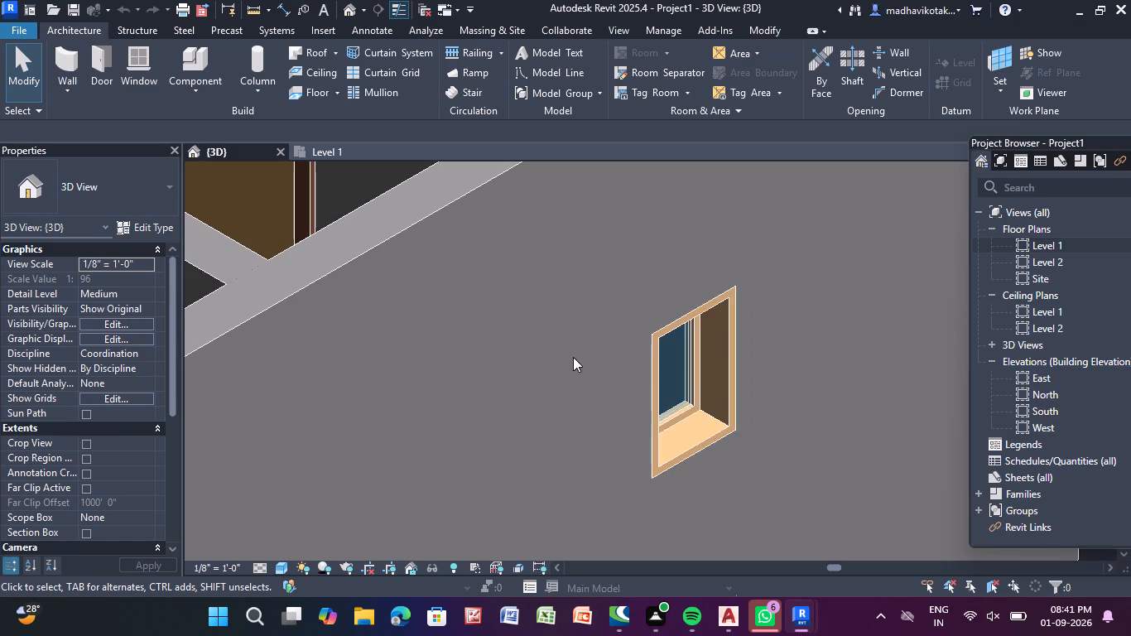
{"action": "left_click", "coordinate": [647, 348]}
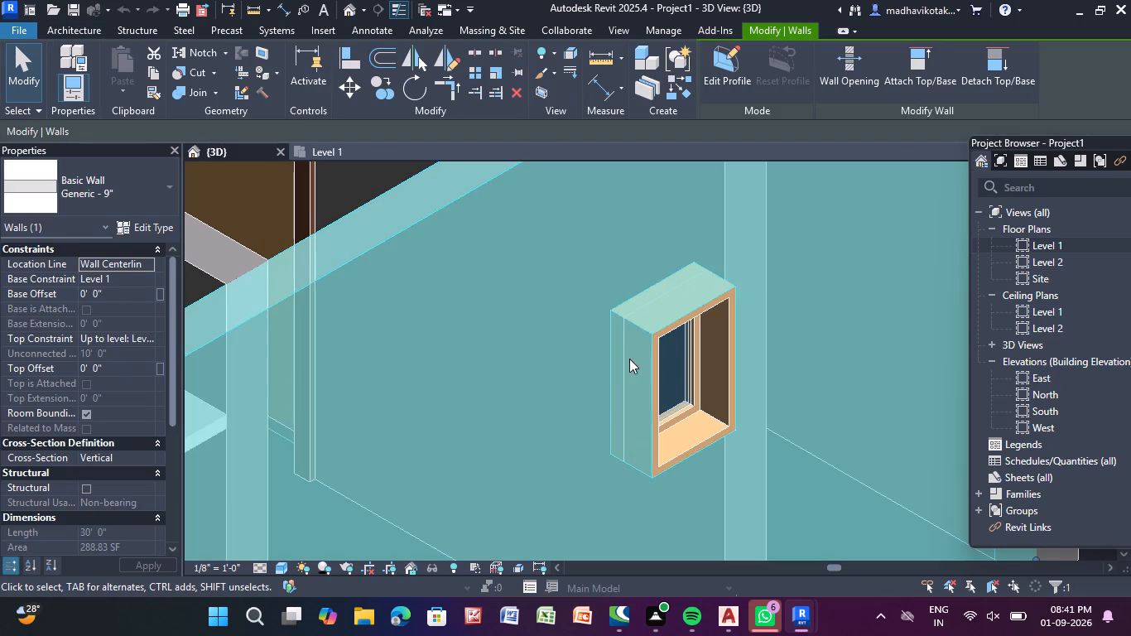
{"action": "key", "text": "Escape"}
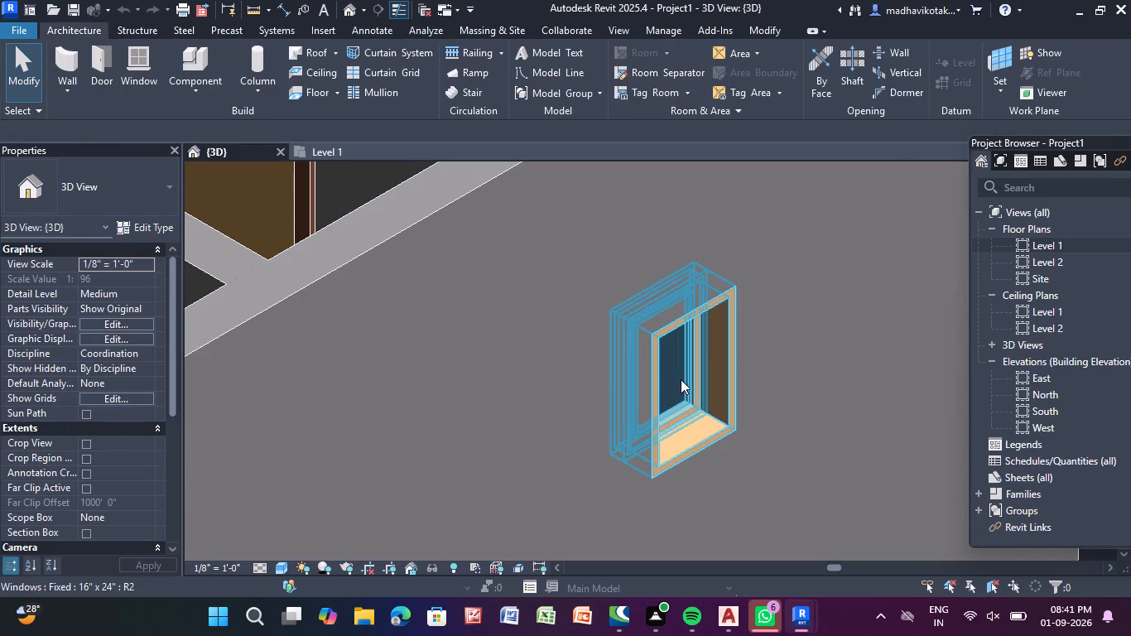
Inspect the small exterior window's sill height and its distances to the adjacent walls and the wall top.
{"action": "left_click", "coordinate": [681, 320]}
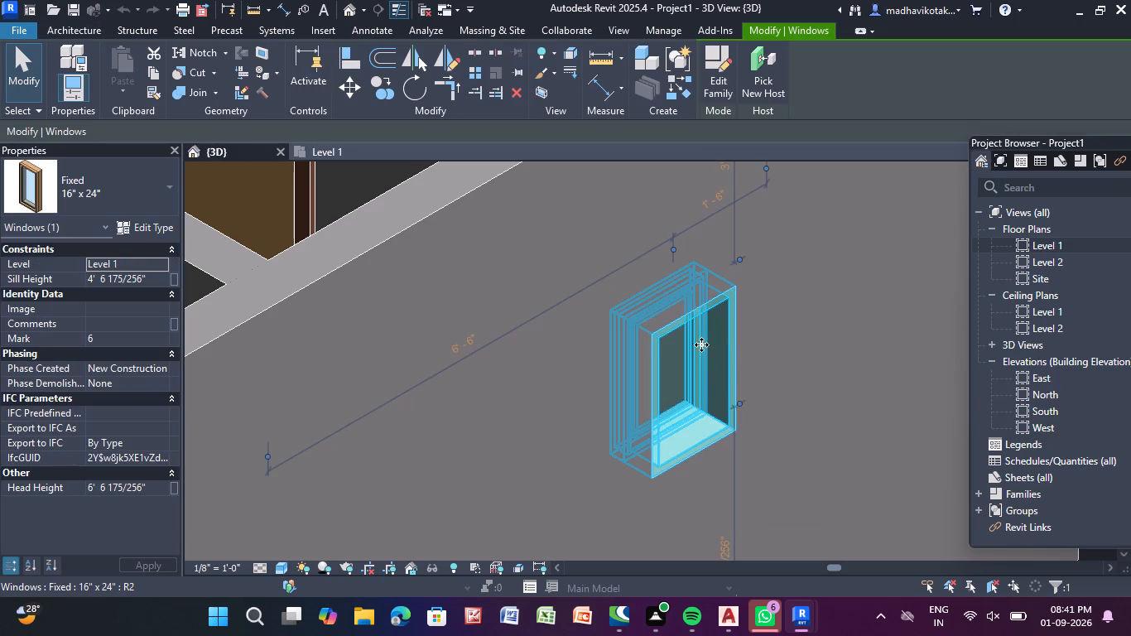
{"action": "middle_click_drag", "start_coordinate": [706, 363], "coordinate": [550, 459]}
{"action": "scroll", "coordinate": [588, 380], "scroll_direction": "down", "scroll_amount": 1}
{"action": "scroll", "coordinate": [572, 244], "scroll_direction": "up", "scroll_amount": 3}
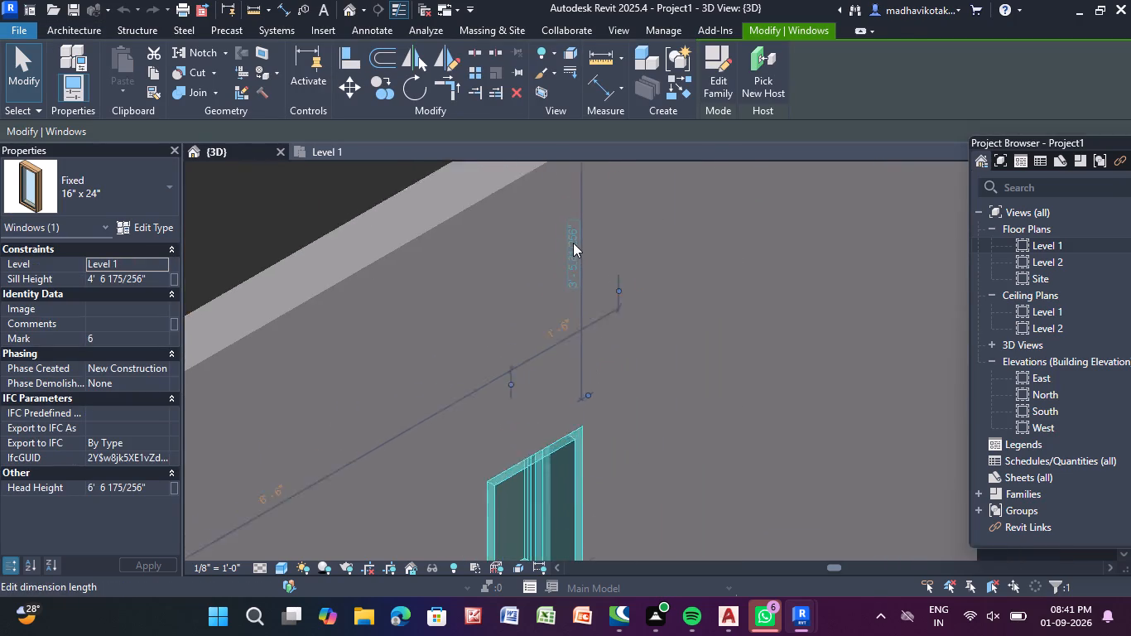
{"action": "scroll", "coordinate": [573, 243], "scroll_direction": "up", "scroll_amount": 1}
{"action": "scroll", "coordinate": [561, 331], "scroll_direction": "up", "scroll_amount": 3}
{"action": "left_click", "coordinate": [575, 369]}
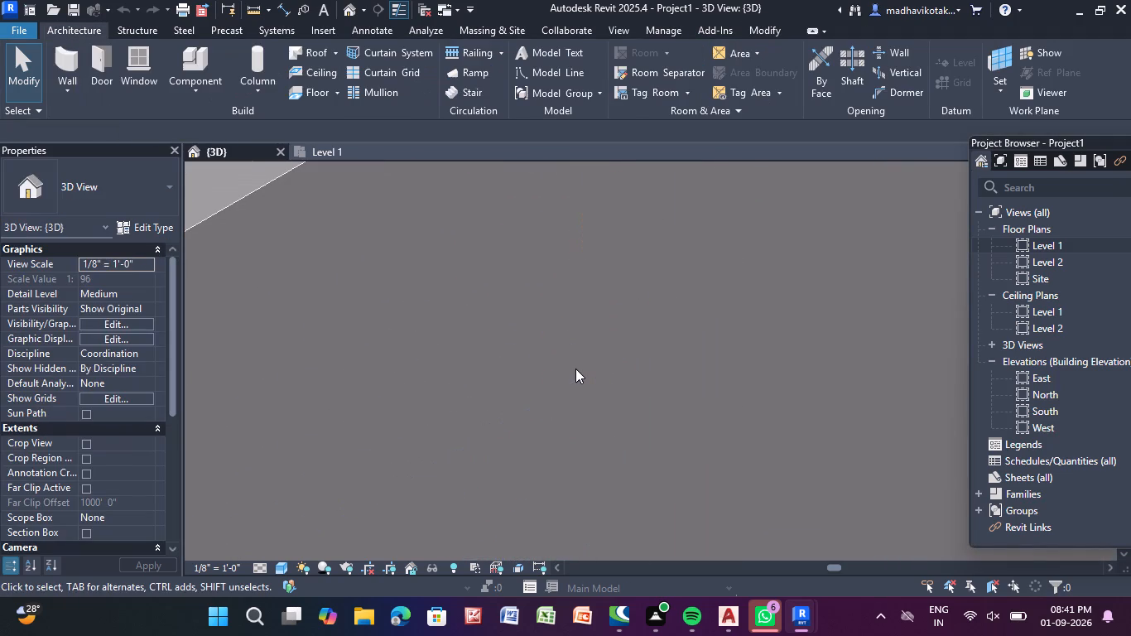
{"action": "scroll", "coordinate": [575, 369], "scroll_direction": "down", "scroll_amount": 12}
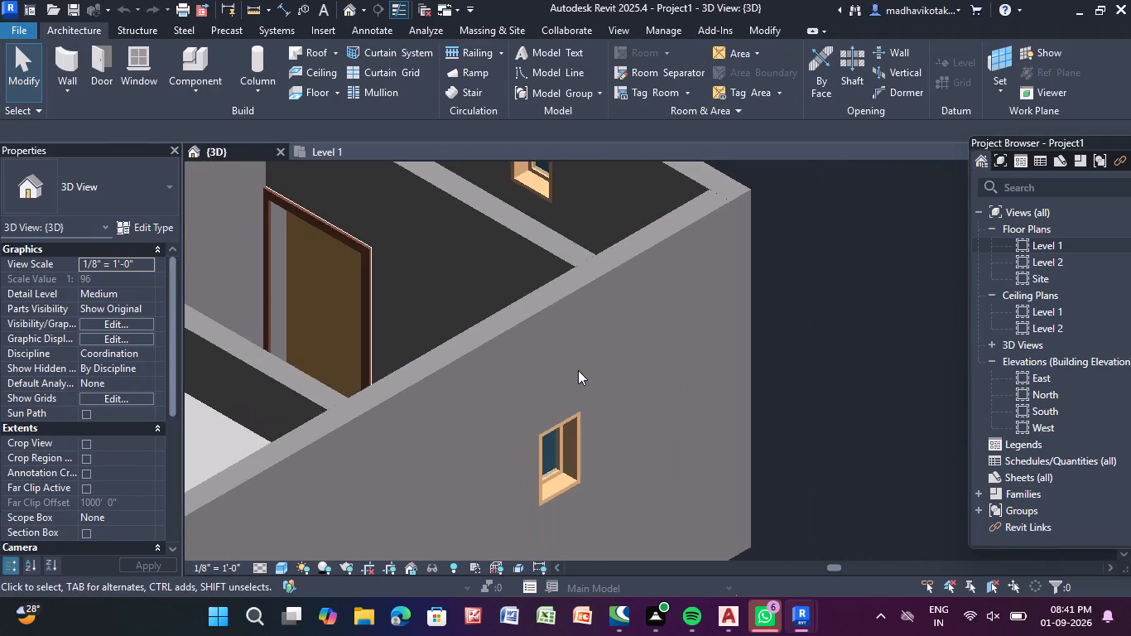
{"action": "scroll", "coordinate": [578, 371], "scroll_direction": "down", "scroll_amount": 1}
{"action": "middle_click_drag", "start_coordinate": [578, 371], "coordinate": [612, 251]}
{"action": "scroll", "coordinate": [607, 313], "scroll_direction": "down", "scroll_amount": 3}
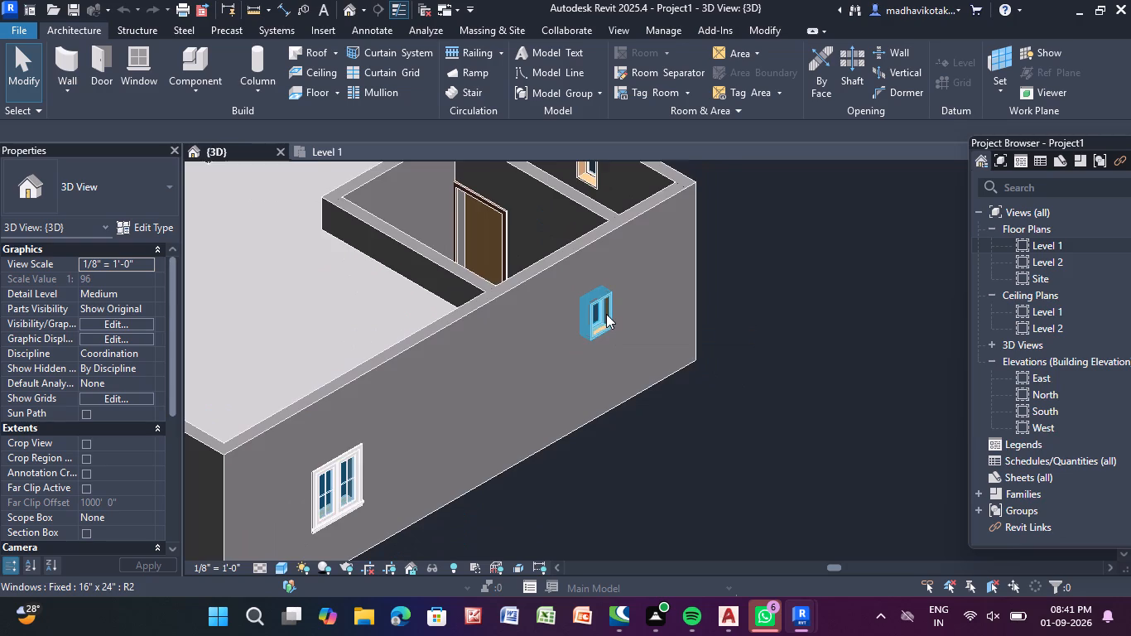
{"action": "scroll", "coordinate": [606, 314], "scroll_direction": "down", "scroll_amount": 2}
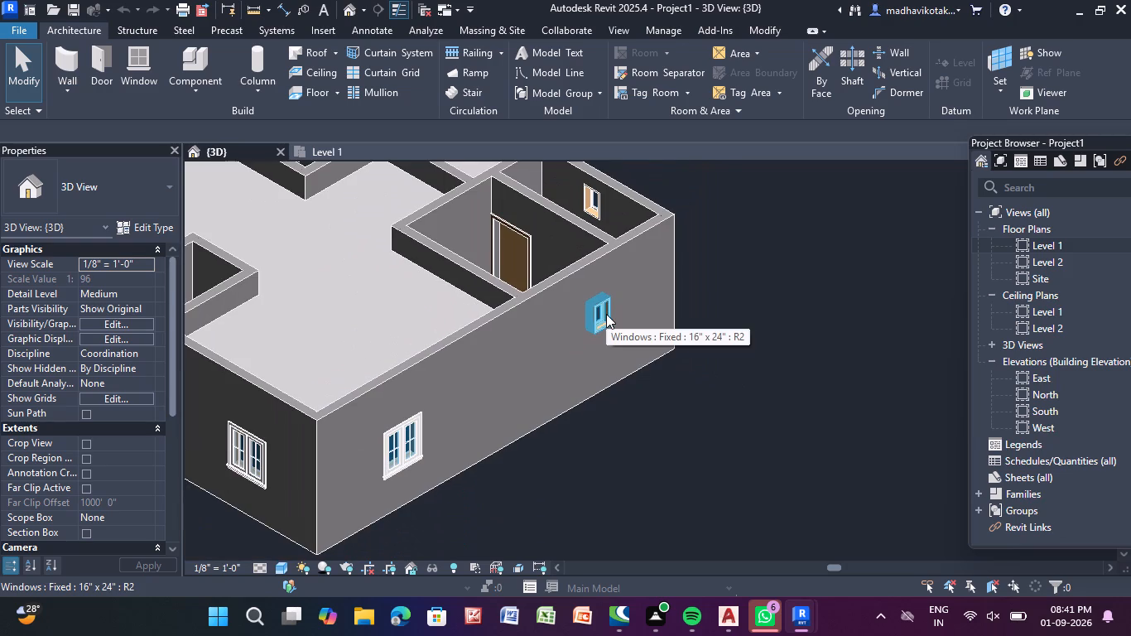
{"action": "left_click", "coordinate": [604, 315]}
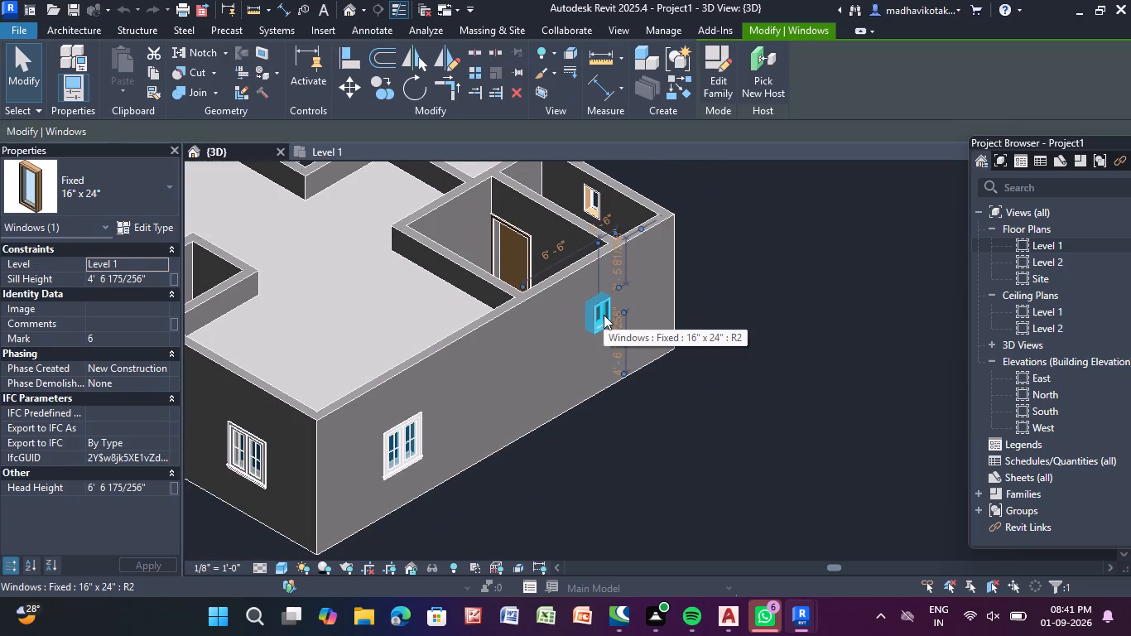
{"action": "scroll", "coordinate": [619, 304], "scroll_direction": "up", "scroll_amount": 6}
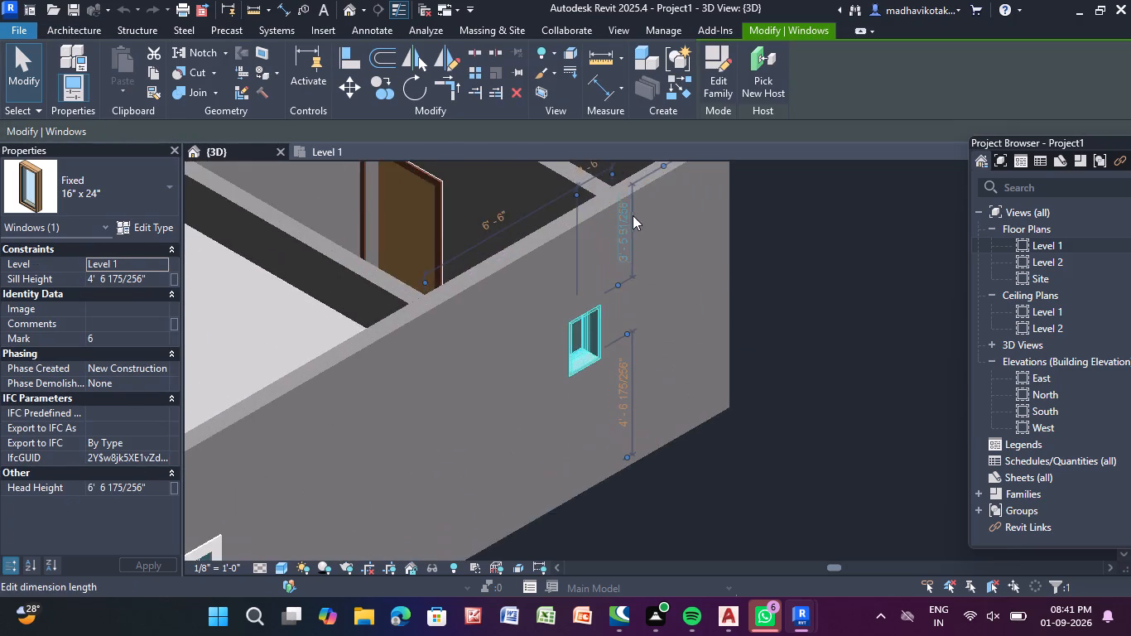
{"action": "scroll", "coordinate": [630, 215], "scroll_direction": "up", "scroll_amount": 8}
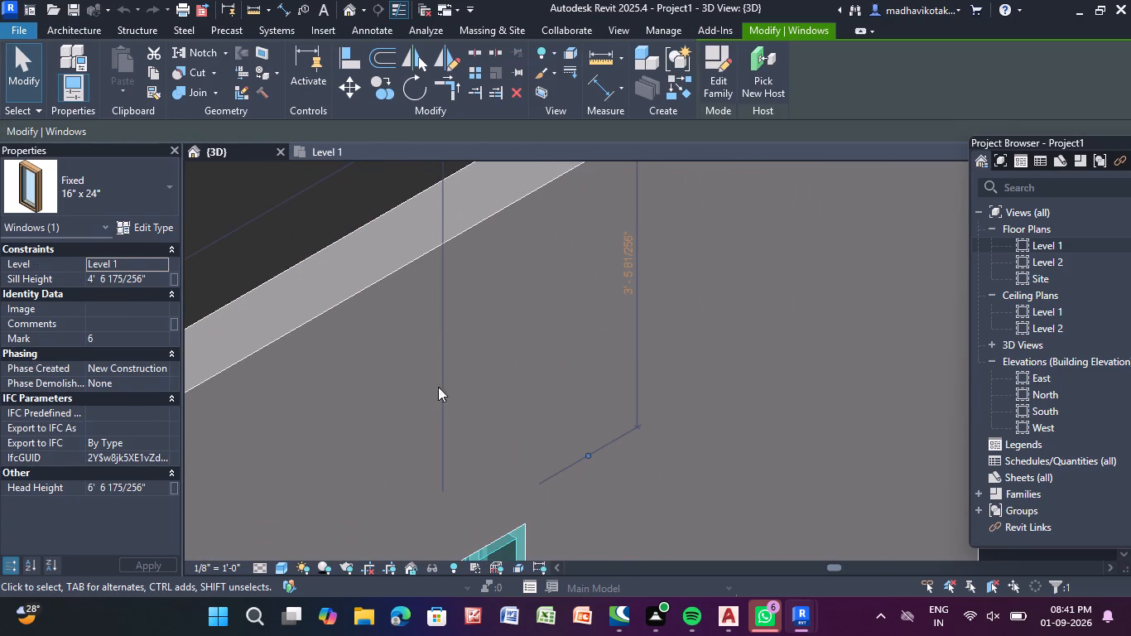
{"action": "scroll", "coordinate": [453, 422], "scroll_direction": "down", "scroll_amount": 2}
{"action": "left_click_drag", "start_coordinate": [440, 486], "coordinate": [469, 431]}
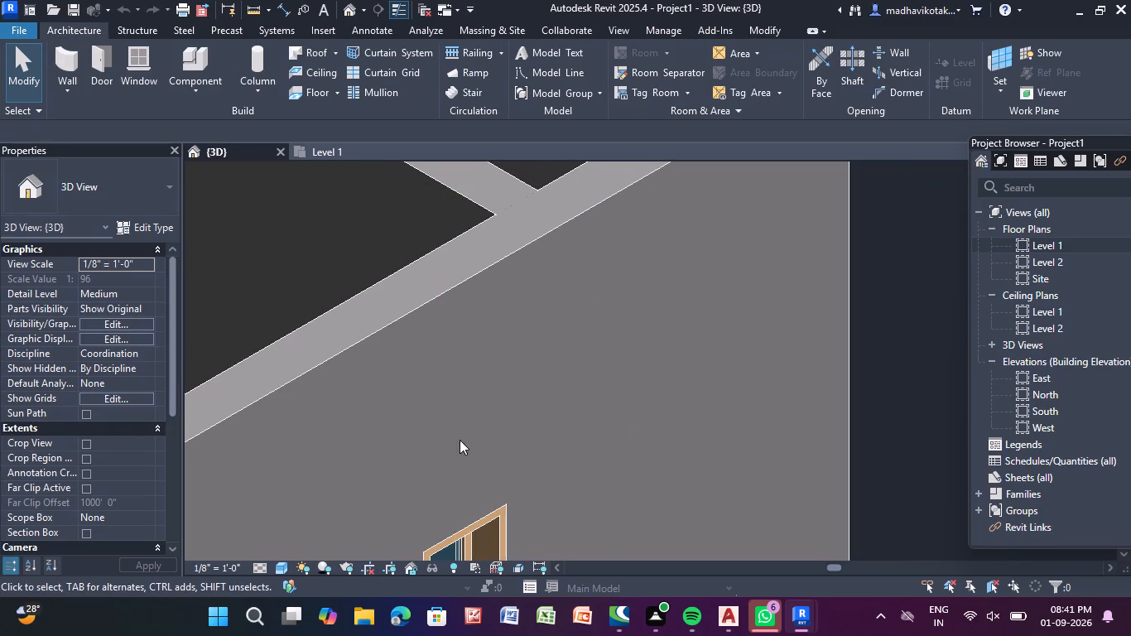
{"action": "scroll", "coordinate": [462, 493], "scroll_direction": "down", "scroll_amount": 2}
{"action": "left_click_drag", "start_coordinate": [463, 497], "coordinate": [505, 440]}
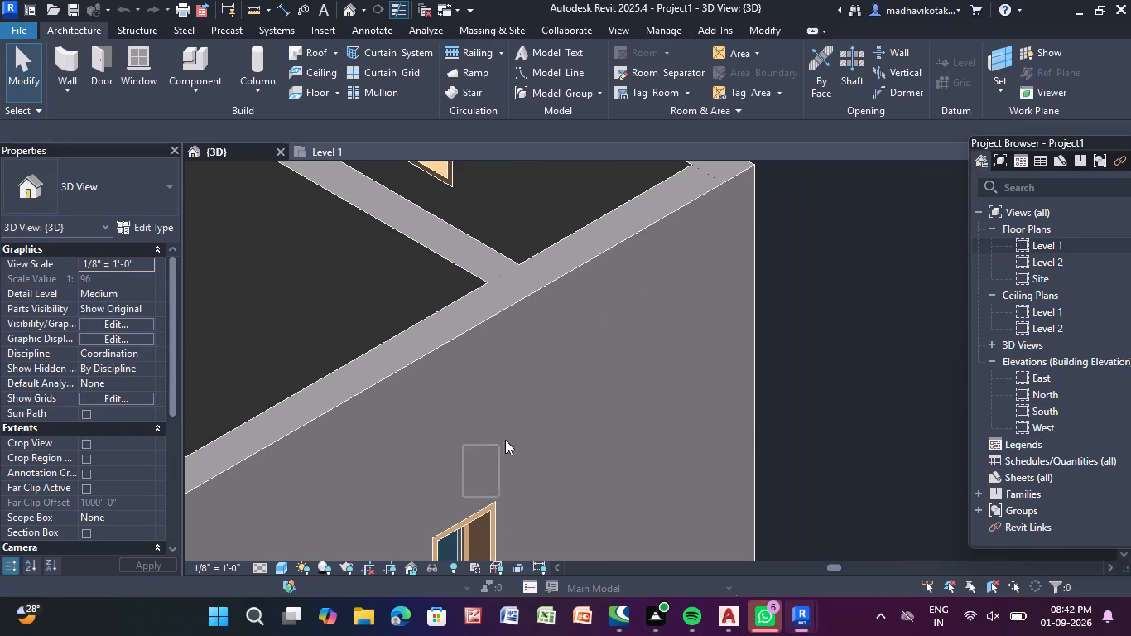
{"action": "left_click_drag", "start_coordinate": [505, 440], "coordinate": [517, 422]}
{"action": "scroll", "coordinate": [339, 335], "scroll_direction": "down", "scroll_amount": 9}
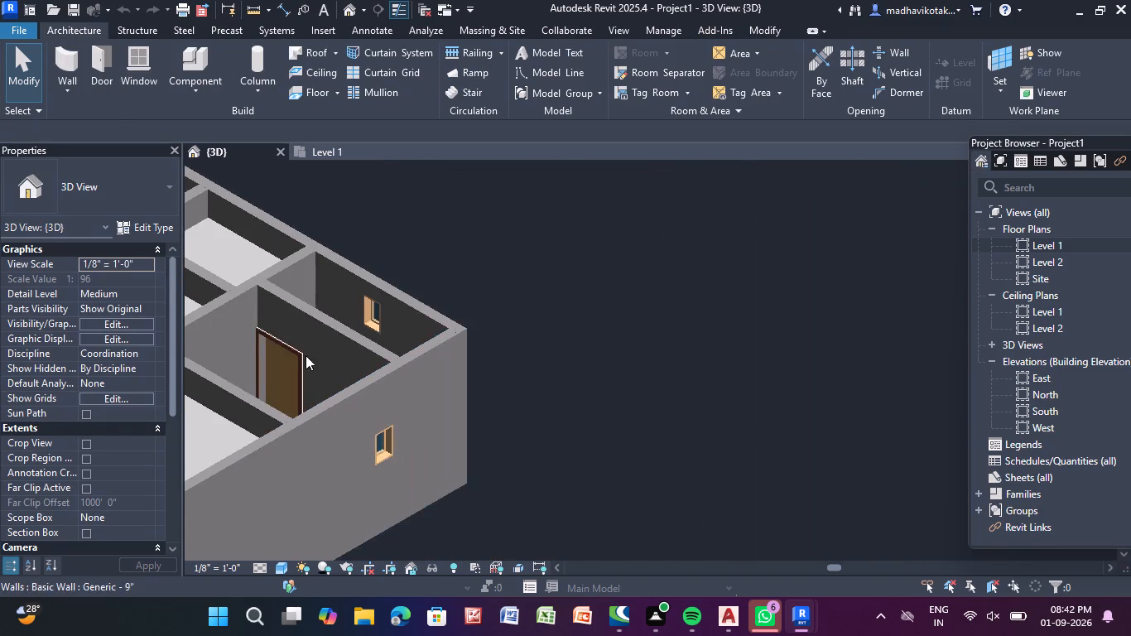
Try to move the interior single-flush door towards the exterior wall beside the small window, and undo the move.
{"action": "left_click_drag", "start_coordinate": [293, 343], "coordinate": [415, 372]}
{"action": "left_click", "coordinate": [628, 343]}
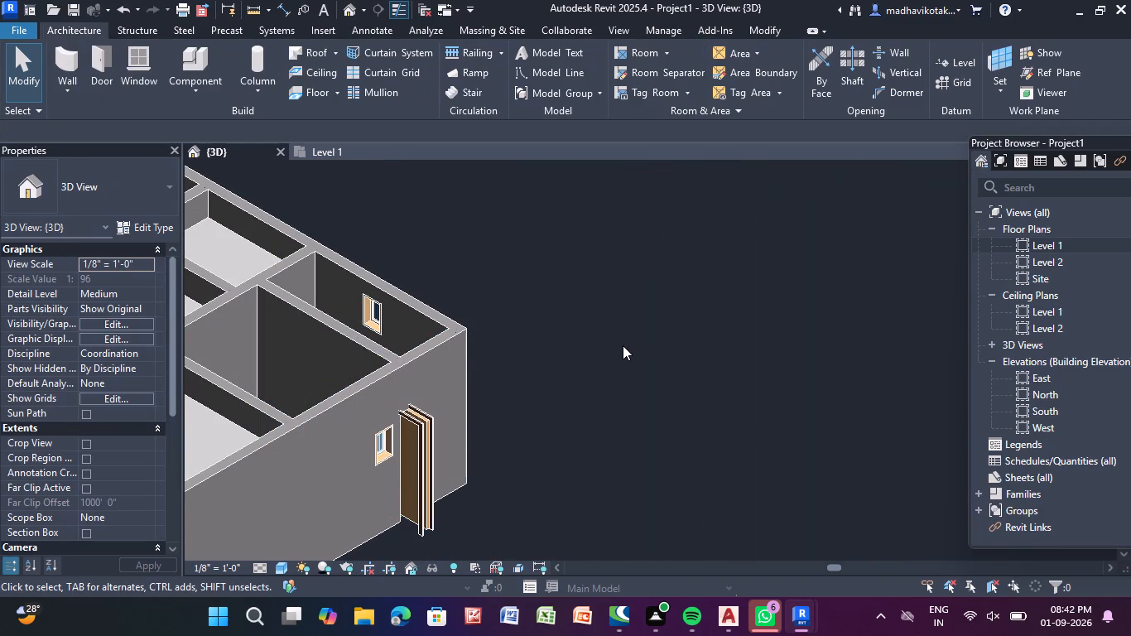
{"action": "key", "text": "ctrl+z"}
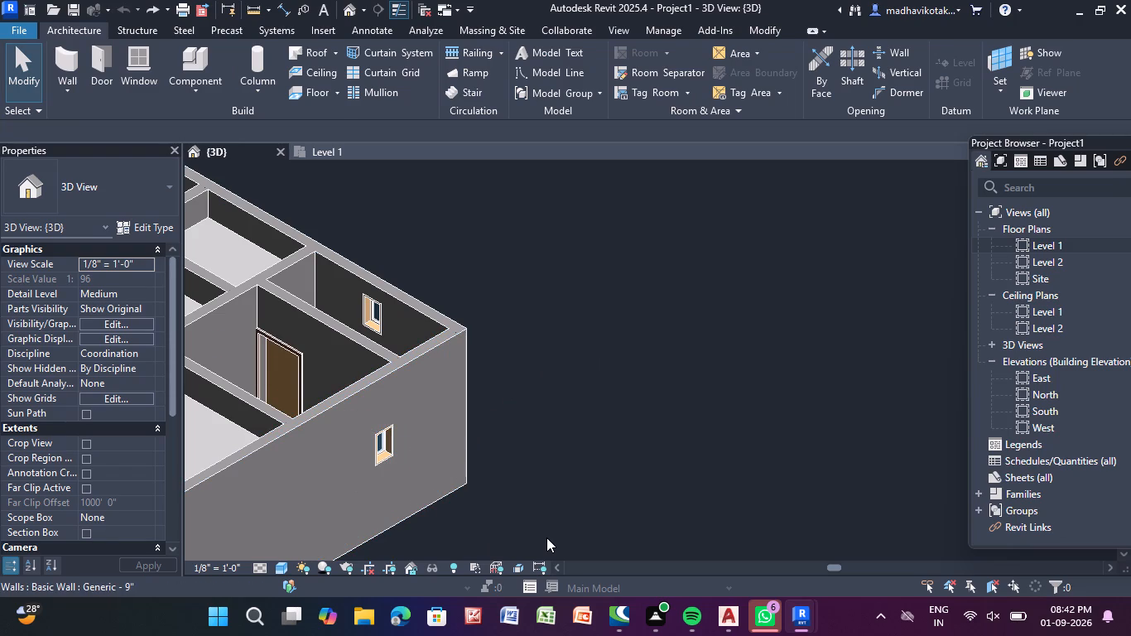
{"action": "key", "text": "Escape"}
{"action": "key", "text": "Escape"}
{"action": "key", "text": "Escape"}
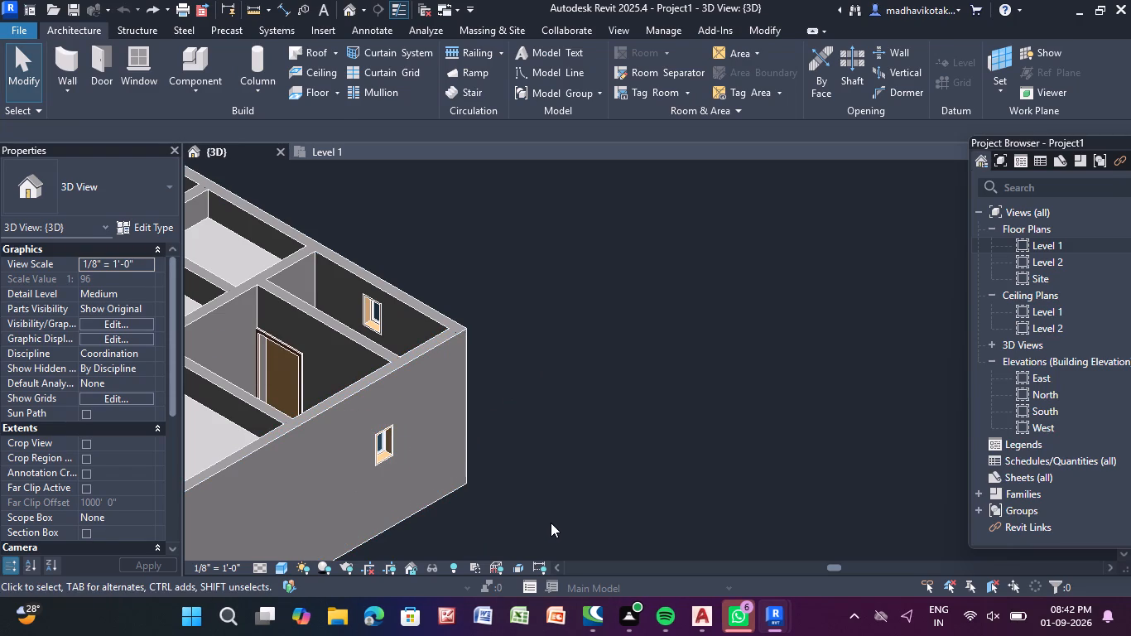
Link the Drawin 311 DWG into the house model from the 3D view, using Auto - Origin to Internal Origin positioning at Level 1.
{"action": "scroll", "coordinate": [272, 357], "scroll_direction": "down", "scroll_amount": 2}
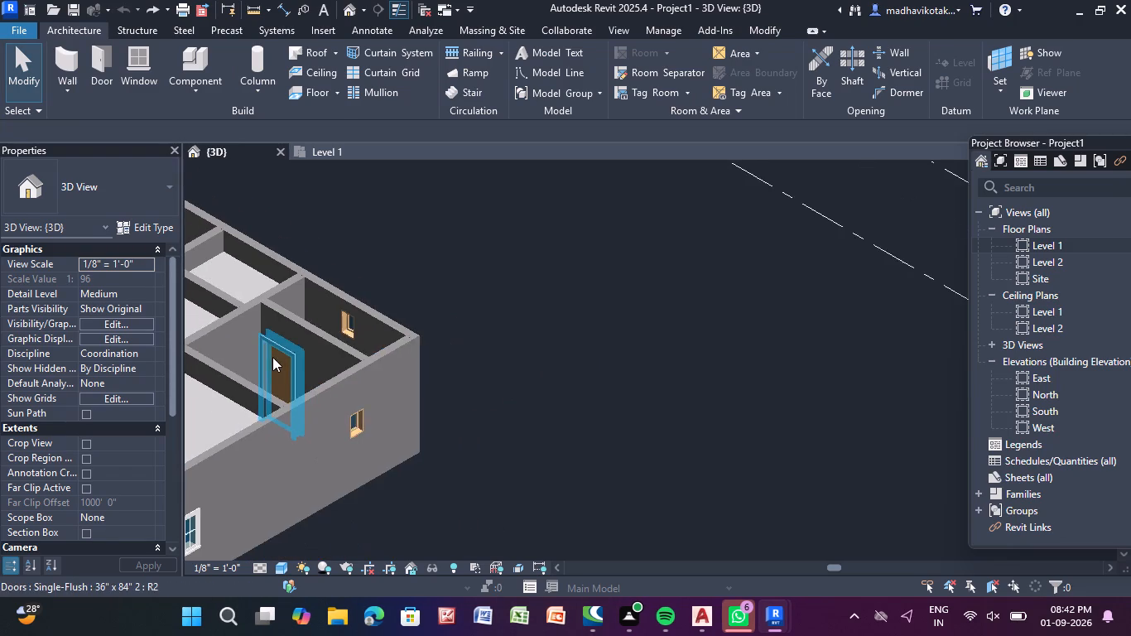
{"action": "middle_click_drag", "start_coordinate": [272, 356], "coordinate": [609, 350]}
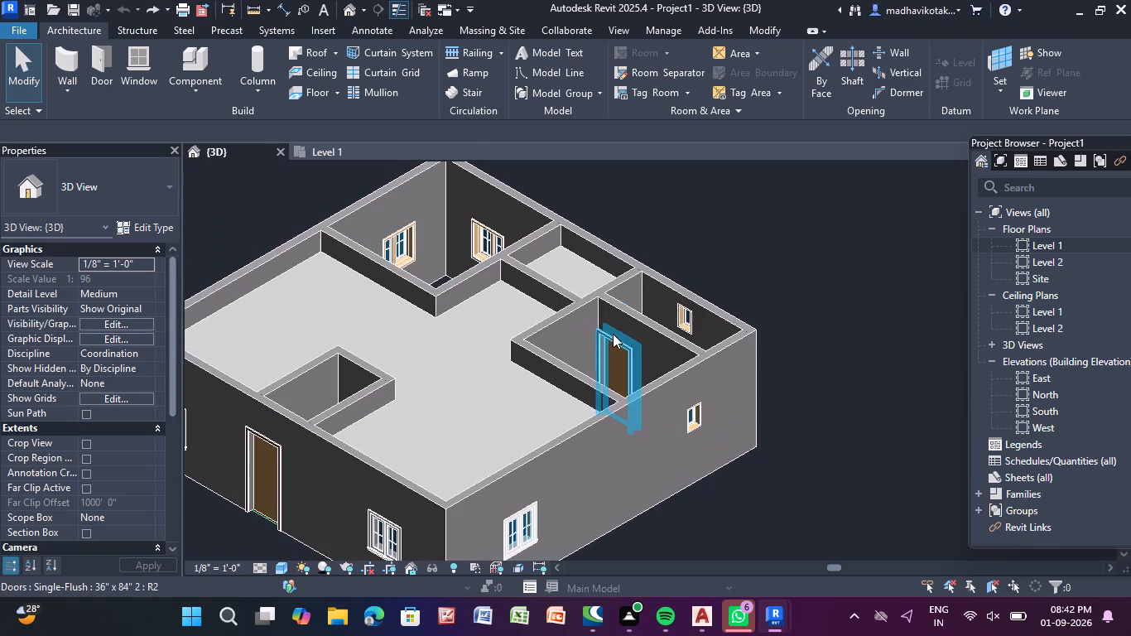
{"action": "left_click", "coordinate": [7, 26]}
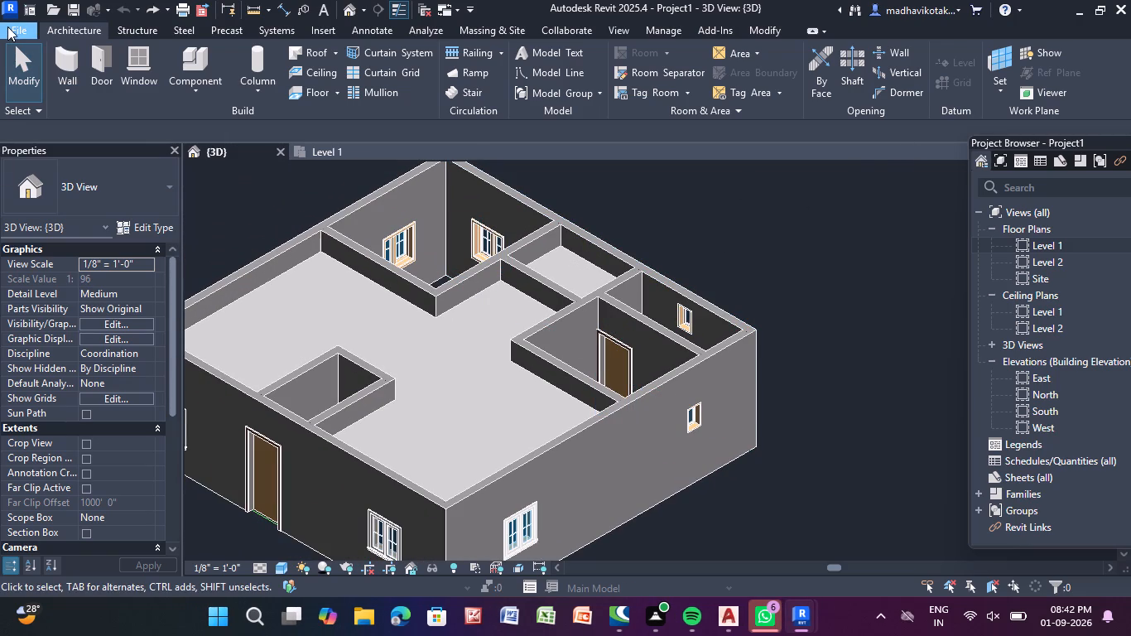
{"action": "left_click", "coordinate": [643, 156]}
{"action": "left_click", "coordinate": [311, 26]}
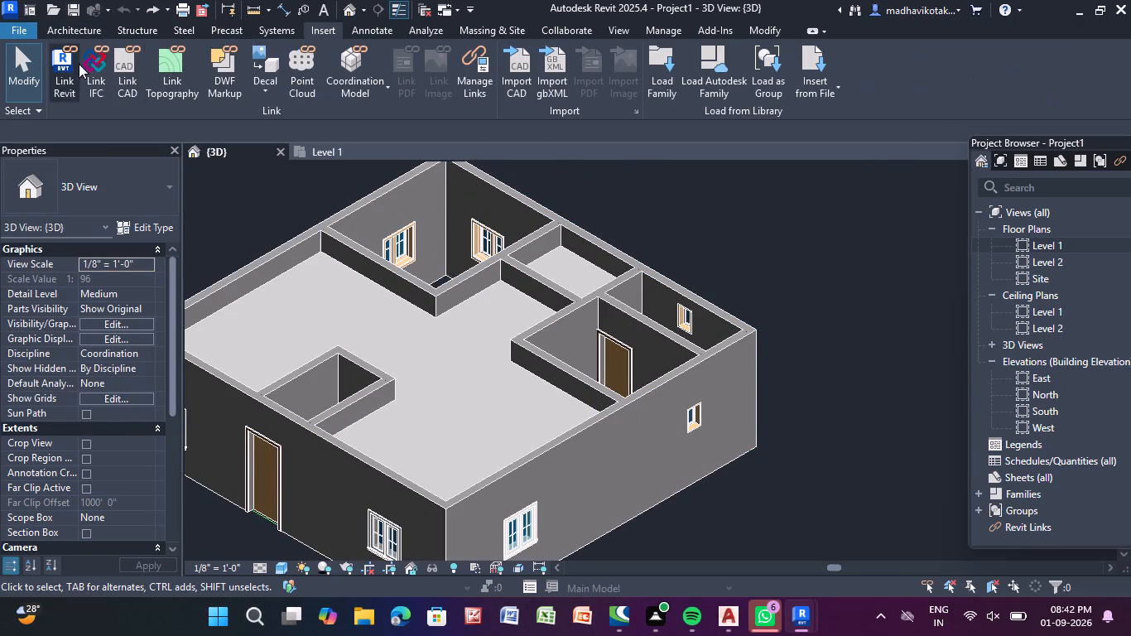
{"action": "left_click", "coordinate": [122, 55]}
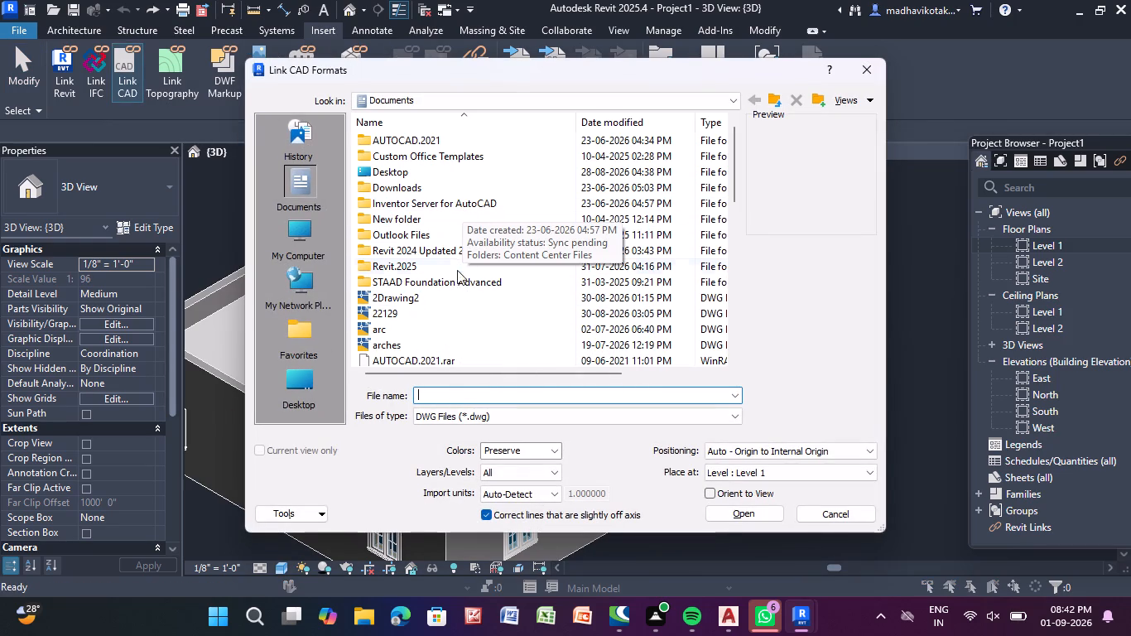
{"action": "scroll", "coordinate": [442, 311], "scroll_direction": "down", "scroll_amount": 2}
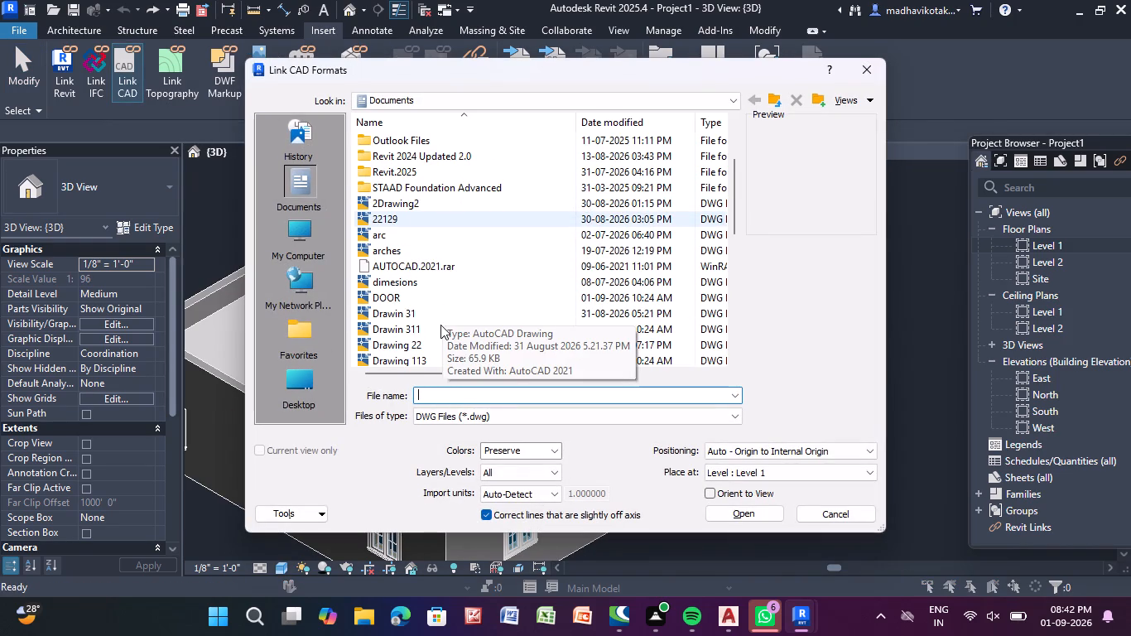
{"action": "double_click", "coordinate": [440, 325]}
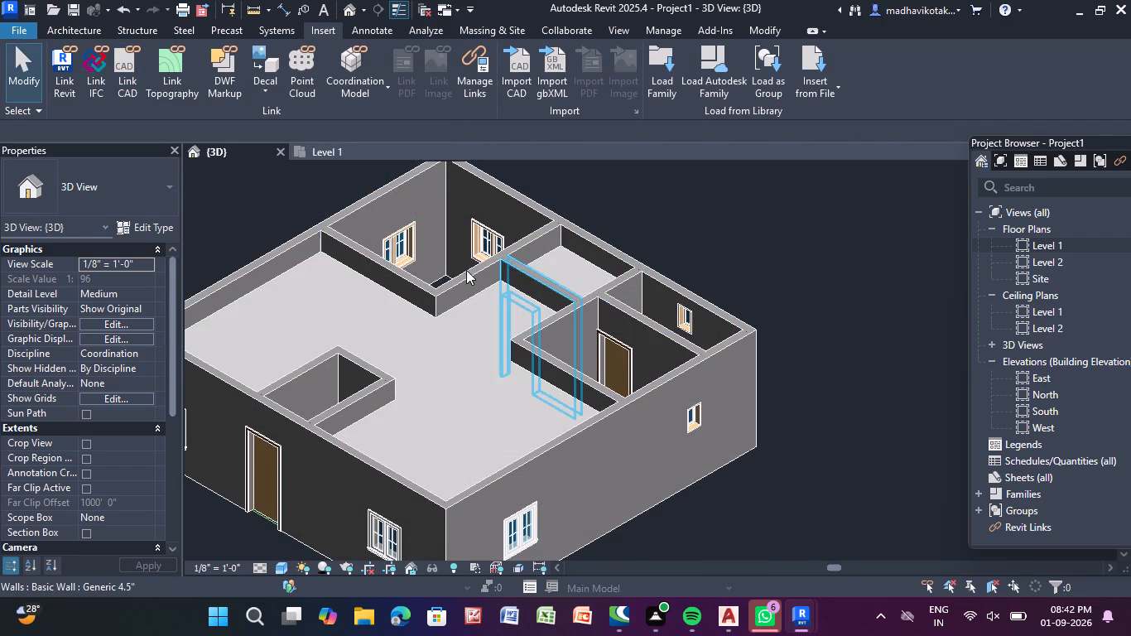
Examine the model in the 3D view and the rooms, doors and linked drawing in the Level 1 floor plan.
{"action": "scroll", "coordinate": [464, 266], "scroll_direction": "up", "scroll_amount": 5}
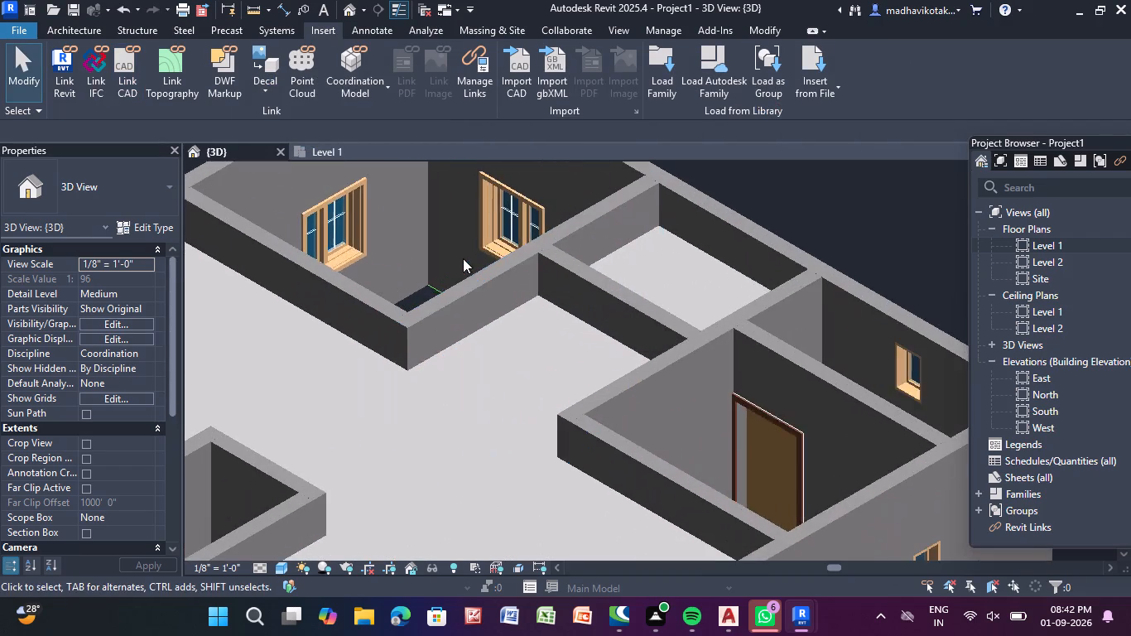
{"action": "scroll", "coordinate": [436, 243], "scroll_direction": "up", "scroll_amount": 2}
{"action": "left_click", "coordinate": [320, 152]}
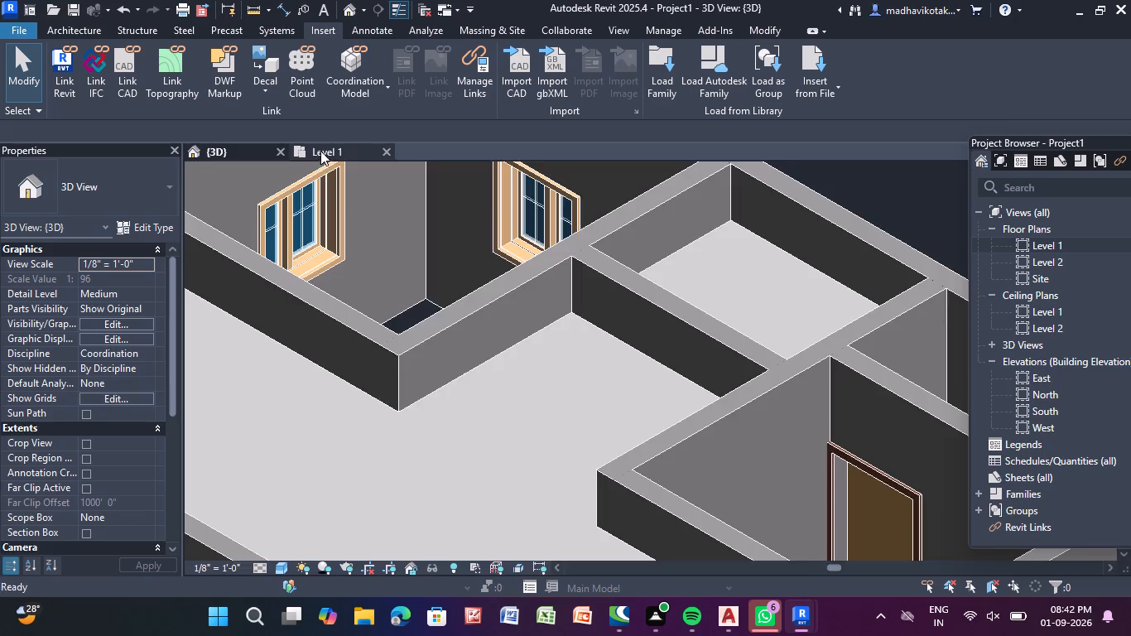
{"action": "scroll", "coordinate": [495, 205], "scroll_direction": "up", "scroll_amount": 3}
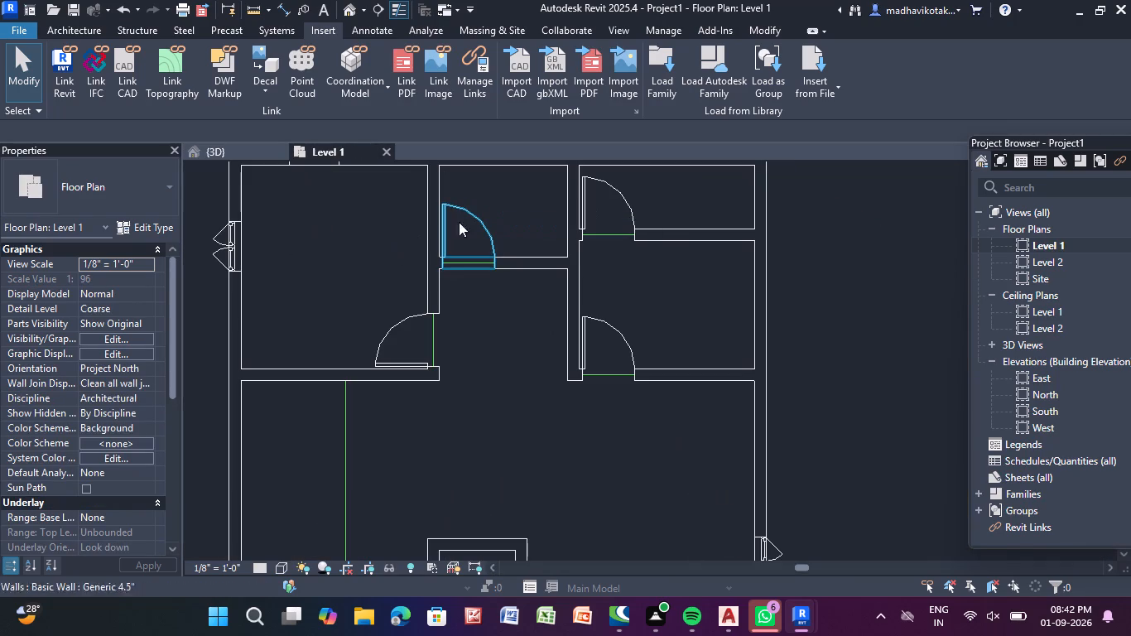
{"action": "scroll", "coordinate": [498, 211], "scroll_direction": "down", "scroll_amount": 3}
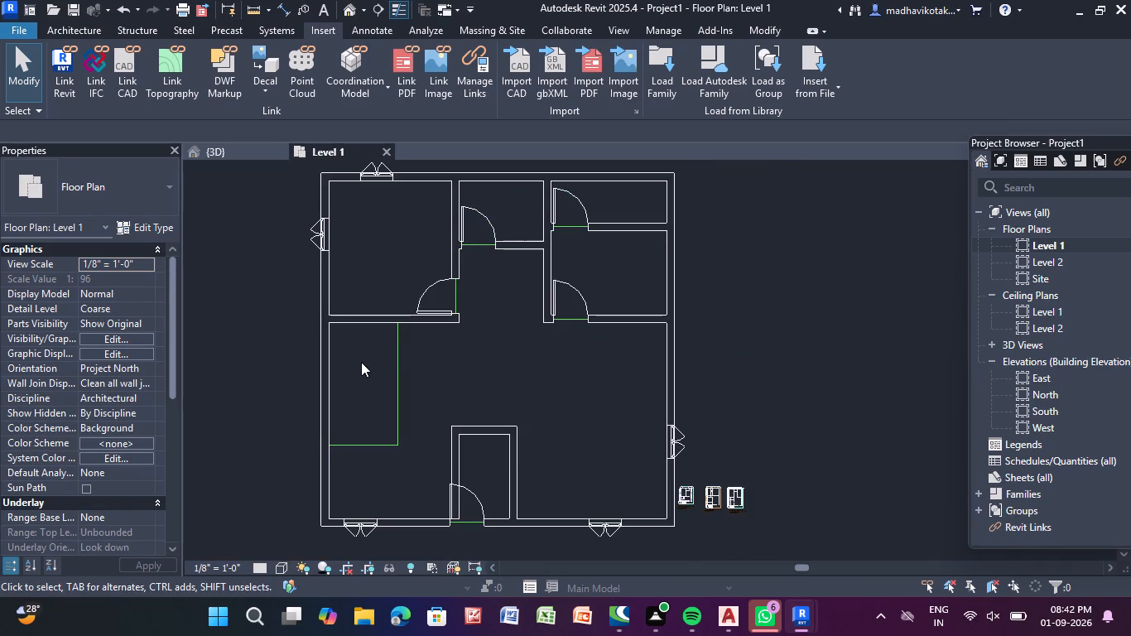
{"action": "scroll", "coordinate": [360, 357], "scroll_direction": "down", "scroll_amount": 3}
{"action": "scroll", "coordinate": [367, 349], "scroll_direction": "up", "scroll_amount": 5}
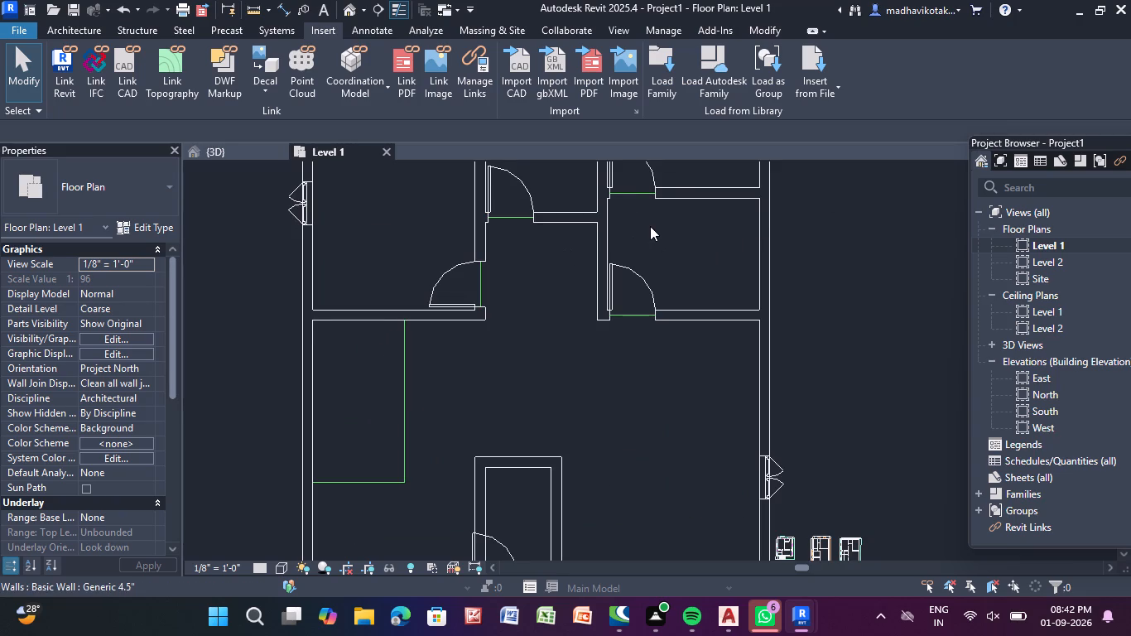
{"action": "middle_click_drag", "start_coordinate": [650, 226], "coordinate": [634, 287]}
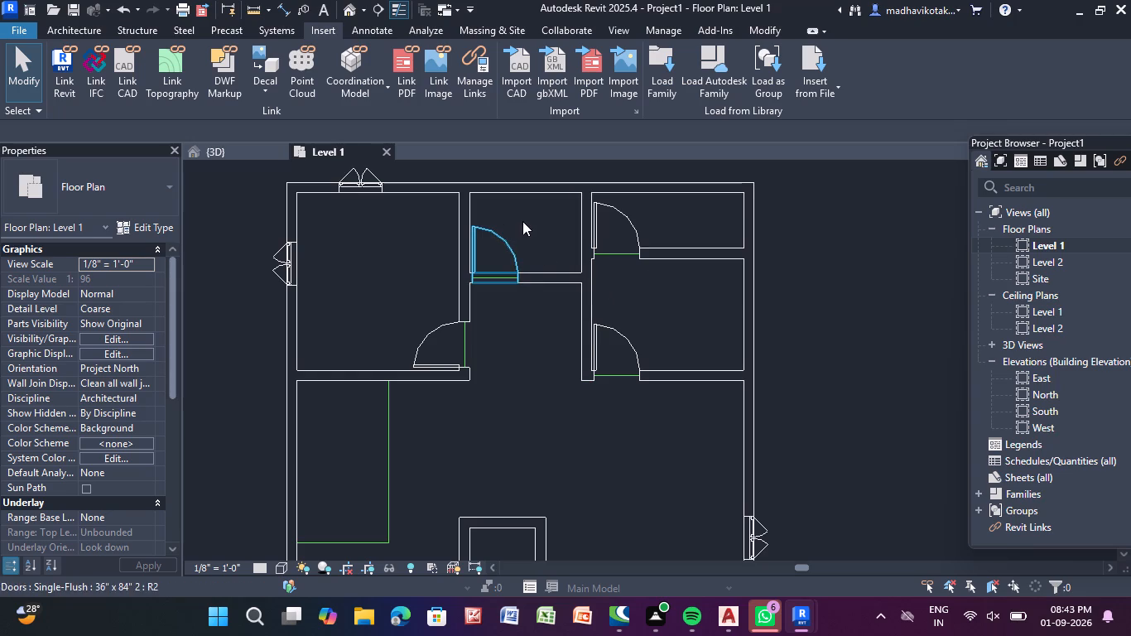
{"action": "right_click_drag", "start_coordinate": [618, 431], "coordinate": [614, 473]}
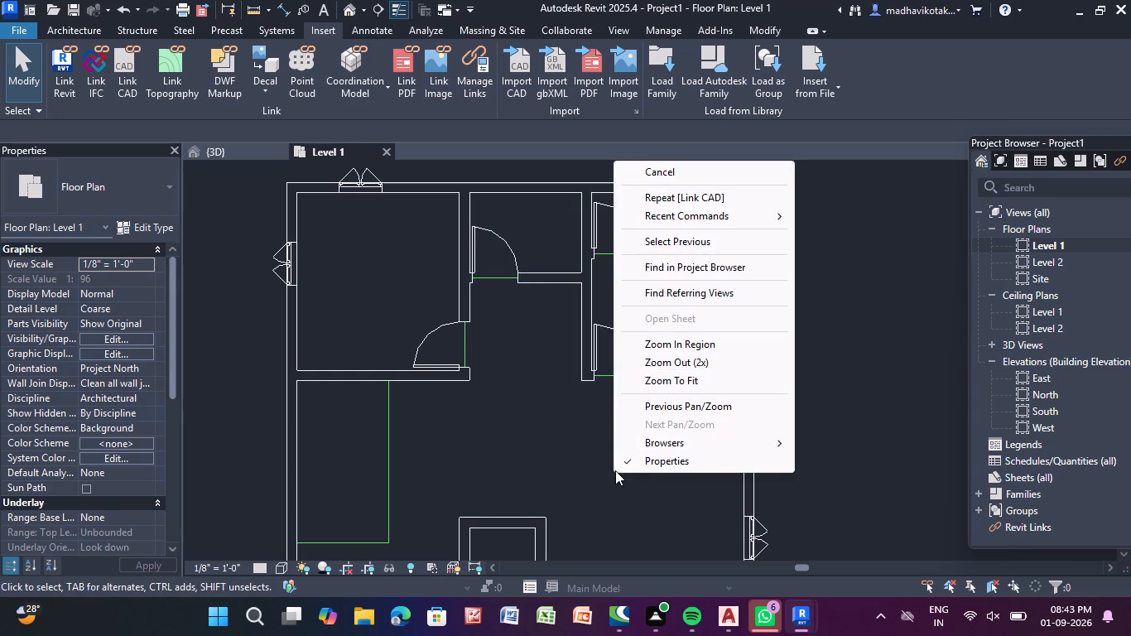
{"action": "left_click", "coordinate": [575, 424]}
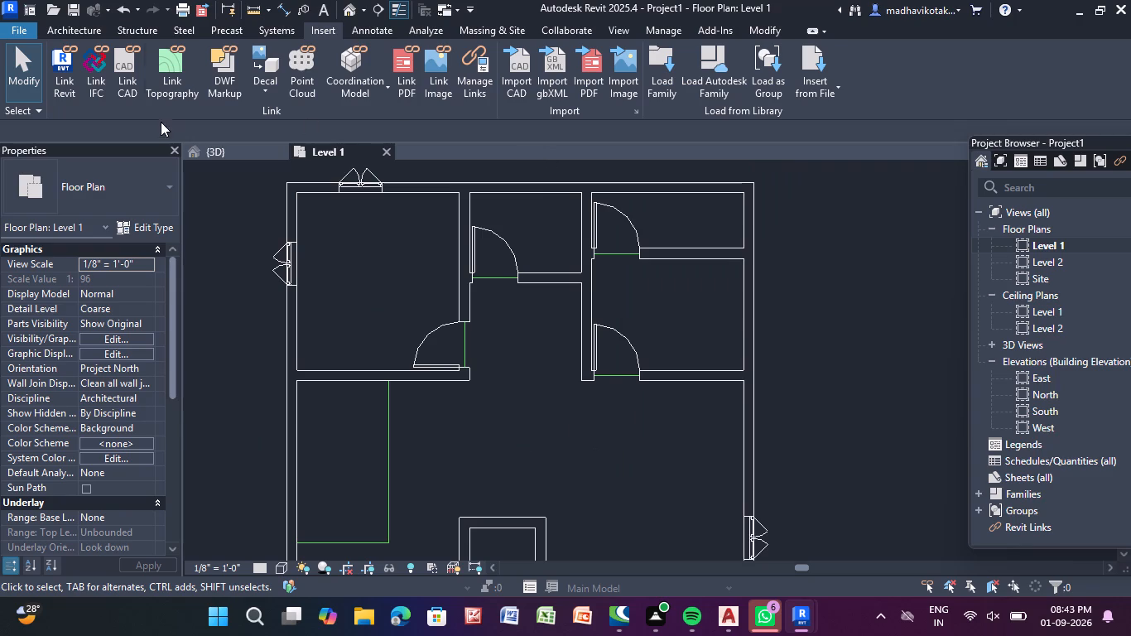
Link another instance of the Drawin 311 DWG at Level 1 with Auto - Center to Center positioning and Orient to View enabled.
{"action": "double_click", "coordinate": [124, 61]}
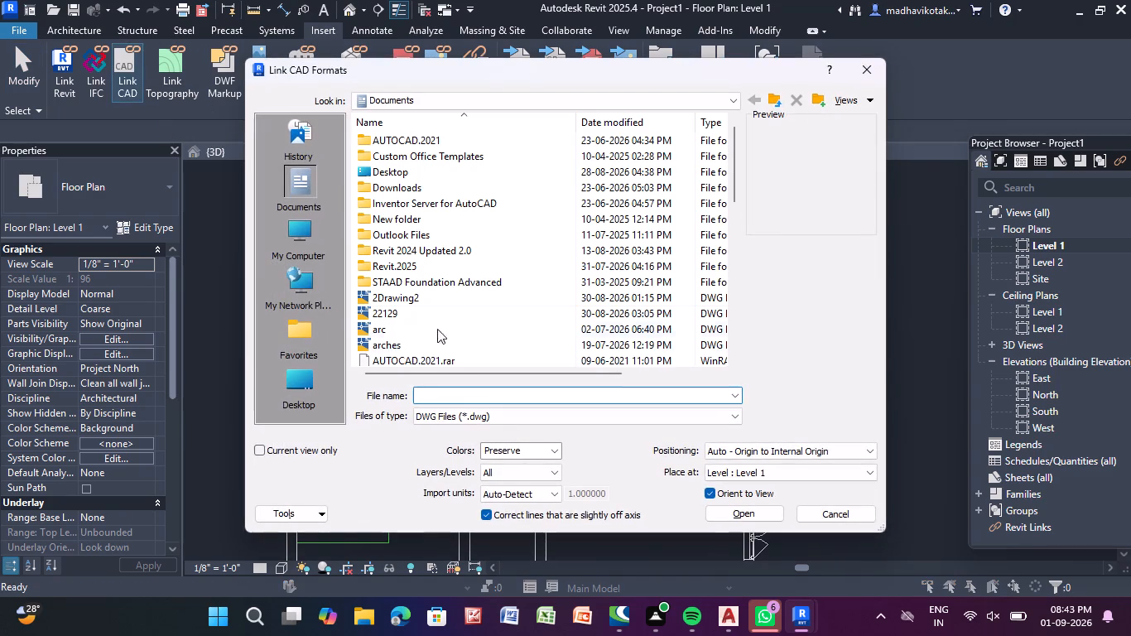
{"action": "scroll", "coordinate": [458, 354], "scroll_direction": "down", "scroll_amount": 2}
{"action": "left_click", "coordinate": [457, 329]}
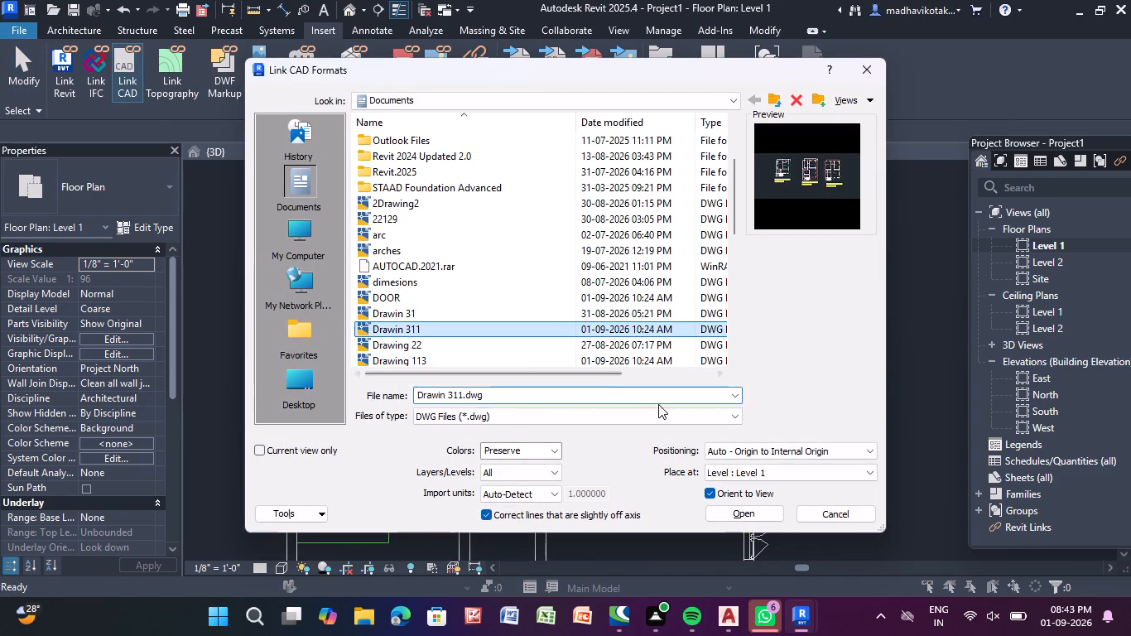
{"action": "left_click", "coordinate": [797, 452]}
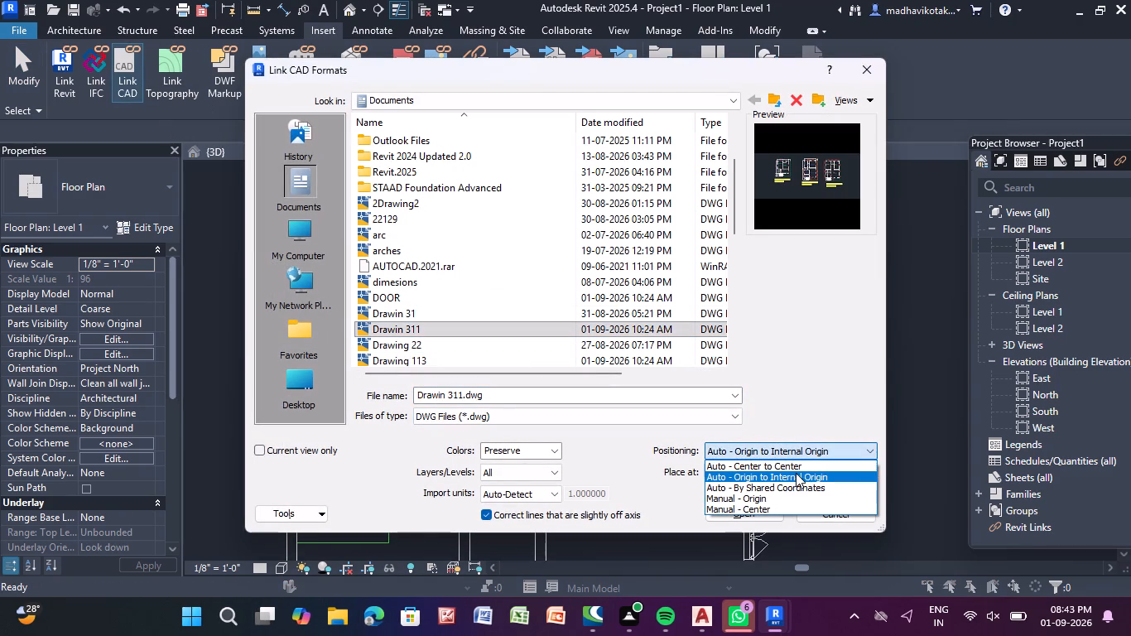
{"action": "left_click", "coordinate": [796, 465]}
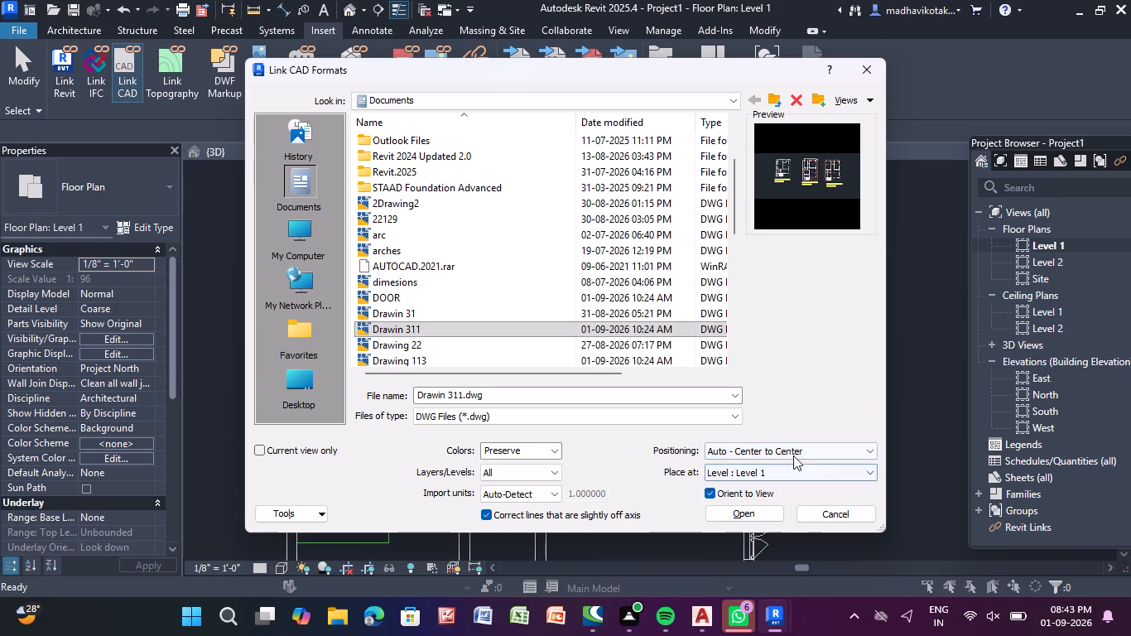
{"action": "left_click", "coordinate": [732, 511]}
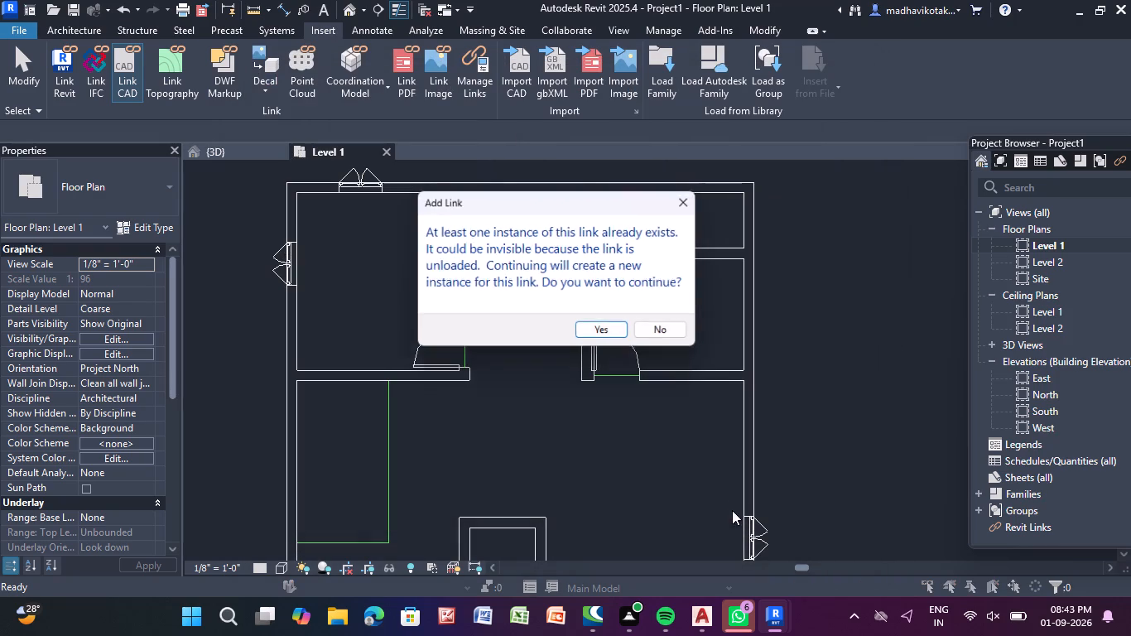
{"action": "left_click", "coordinate": [602, 330]}
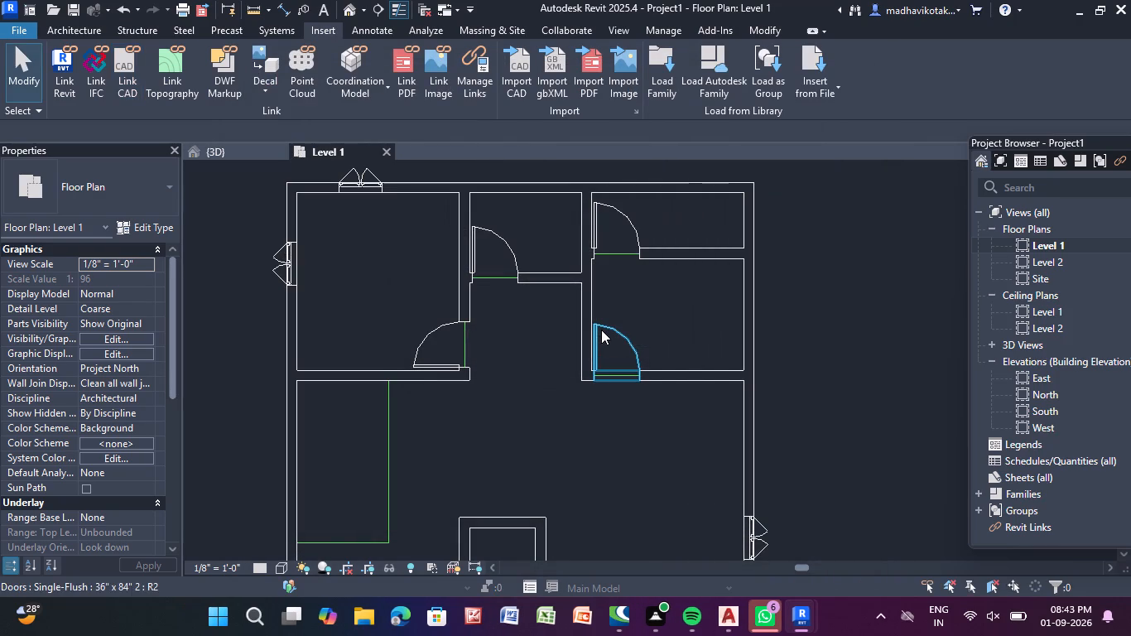
{"action": "scroll", "coordinate": [523, 340], "scroll_direction": "down", "scroll_amount": 2}
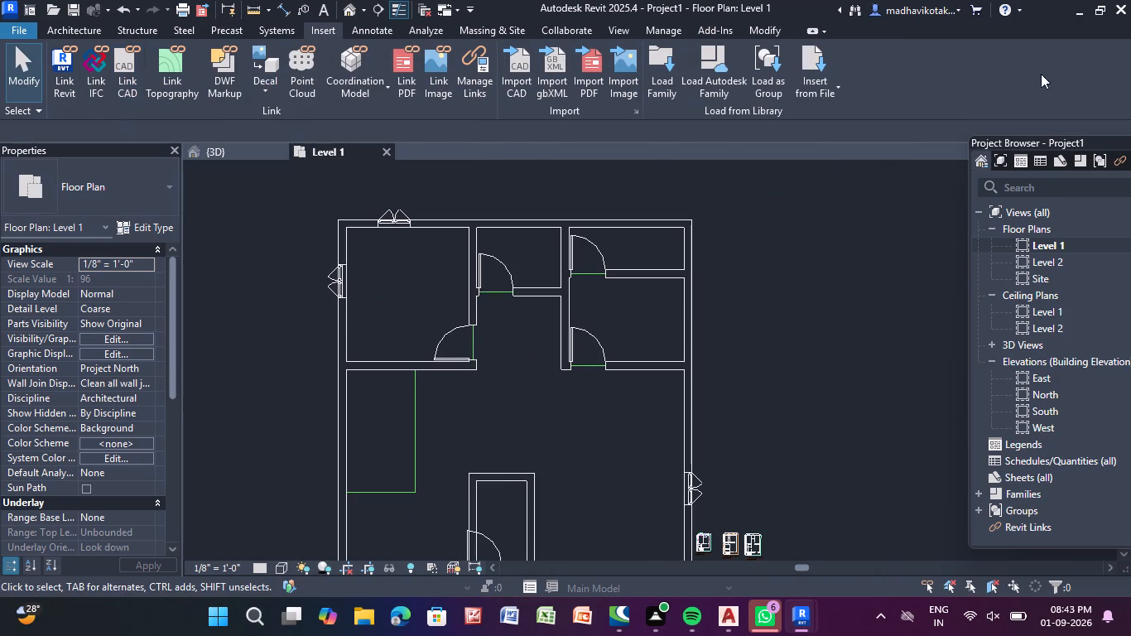
Close Revit and save the changes to Project1.
{"action": "left_click", "coordinate": [1125, 2]}
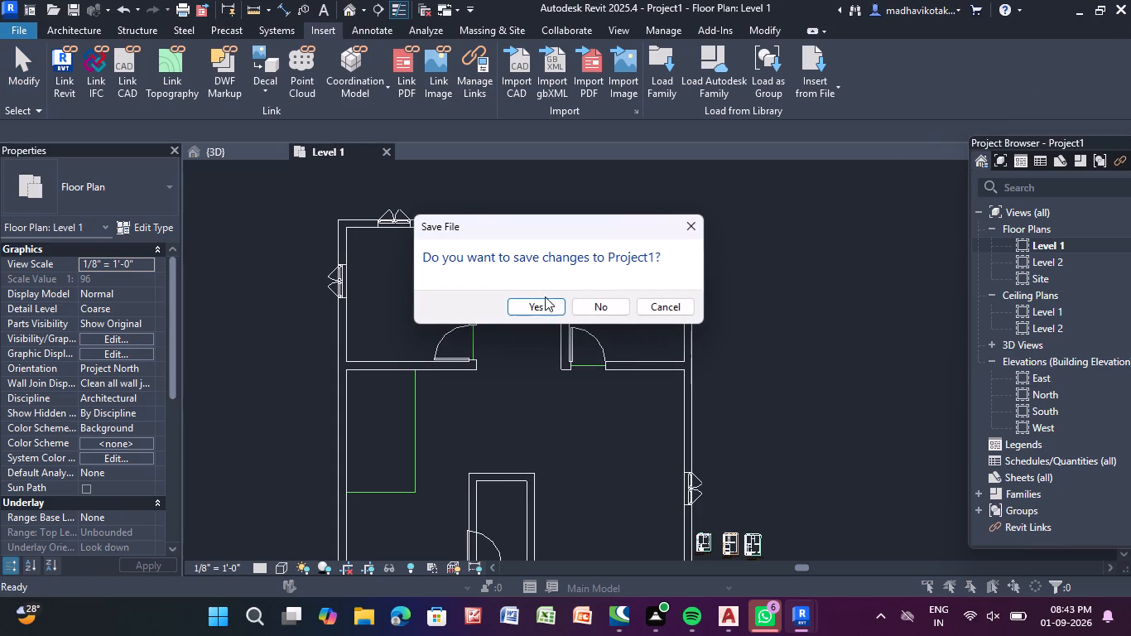
{"action": "left_click", "coordinate": [540, 301]}
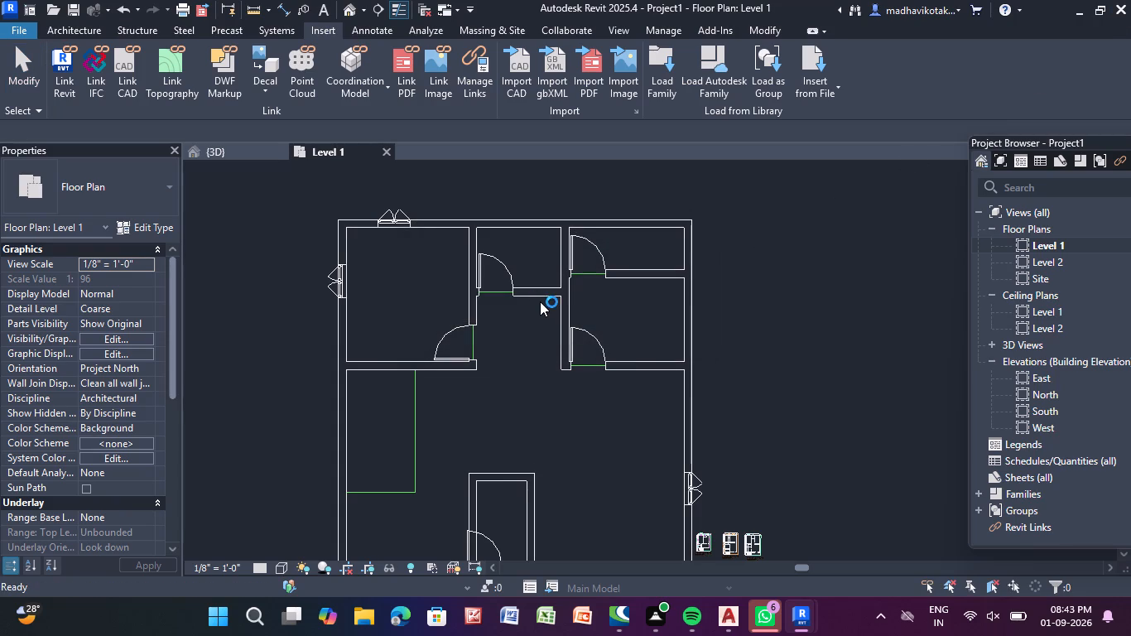
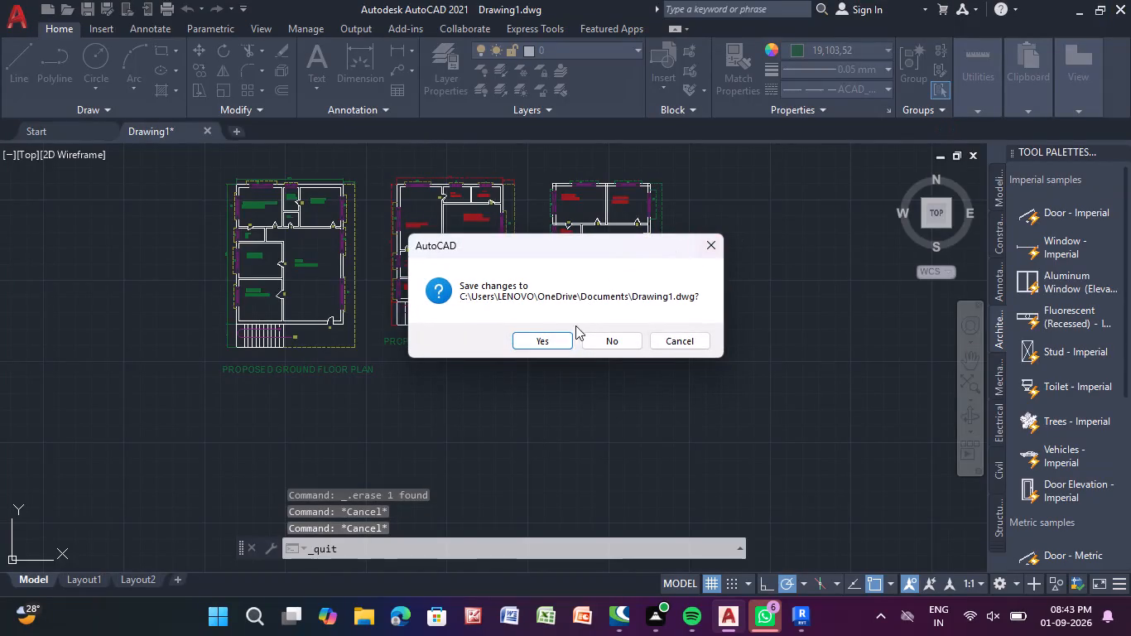
Save the changes to Drawing1.dwg while quitting AutoCAD.
{"action": "left_click", "coordinate": [557, 338]}
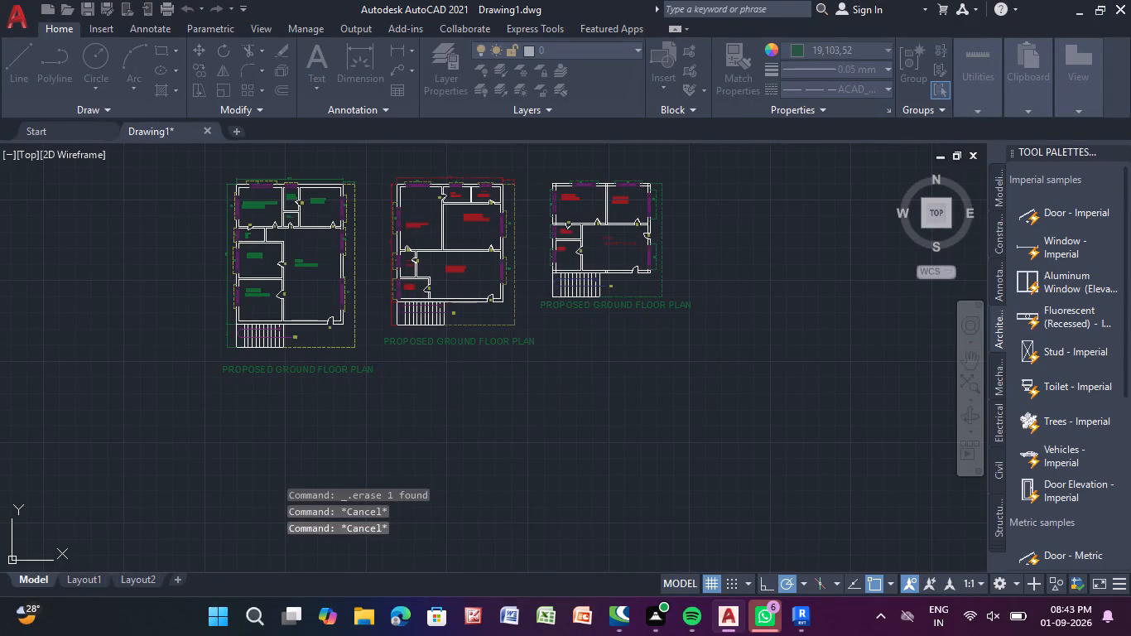
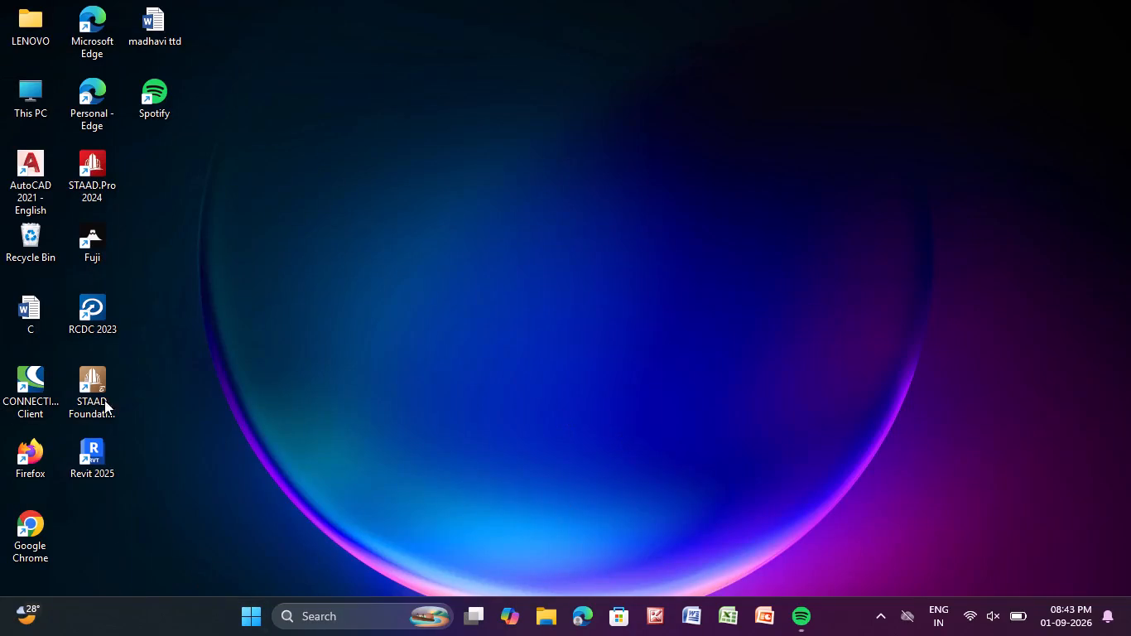
Launch Revit 2025 from the desktop.
{"action": "triple_click", "coordinate": [97, 451]}
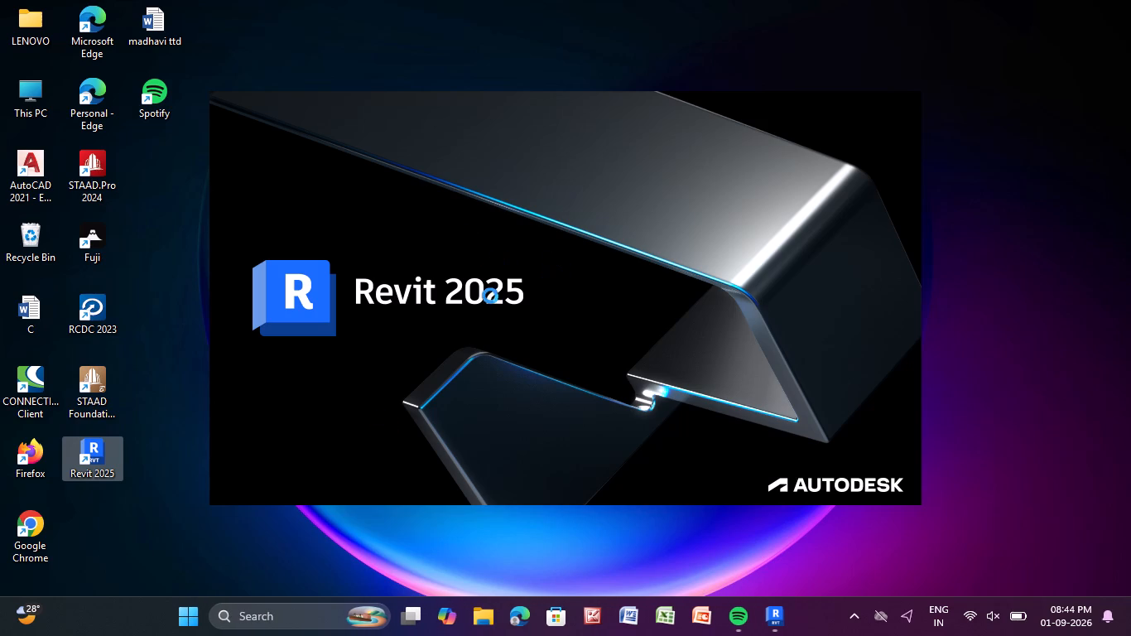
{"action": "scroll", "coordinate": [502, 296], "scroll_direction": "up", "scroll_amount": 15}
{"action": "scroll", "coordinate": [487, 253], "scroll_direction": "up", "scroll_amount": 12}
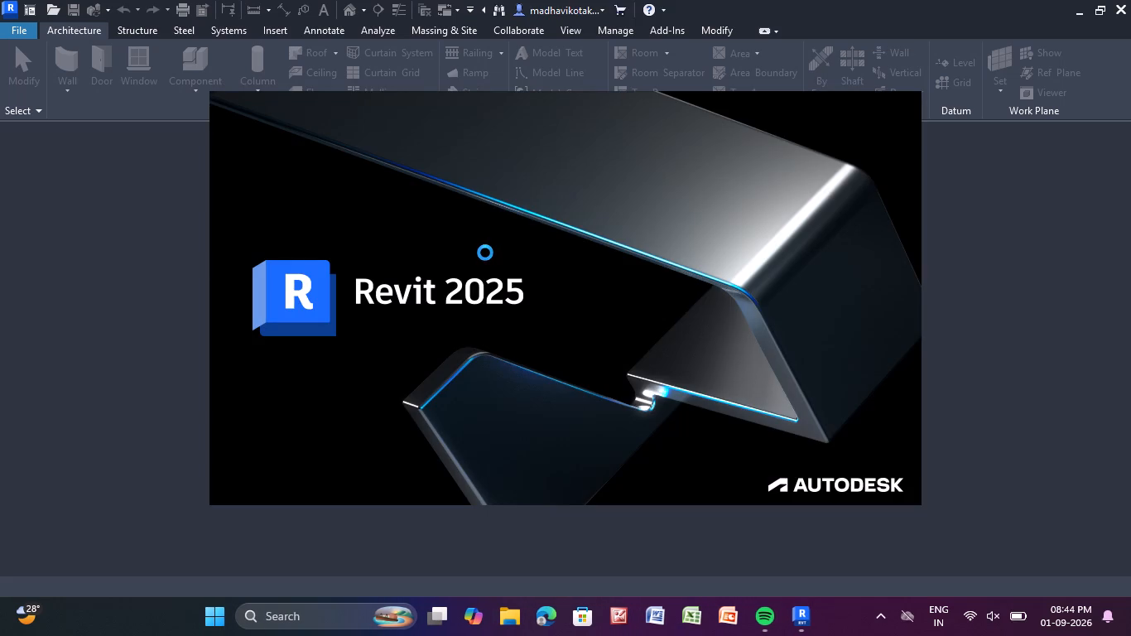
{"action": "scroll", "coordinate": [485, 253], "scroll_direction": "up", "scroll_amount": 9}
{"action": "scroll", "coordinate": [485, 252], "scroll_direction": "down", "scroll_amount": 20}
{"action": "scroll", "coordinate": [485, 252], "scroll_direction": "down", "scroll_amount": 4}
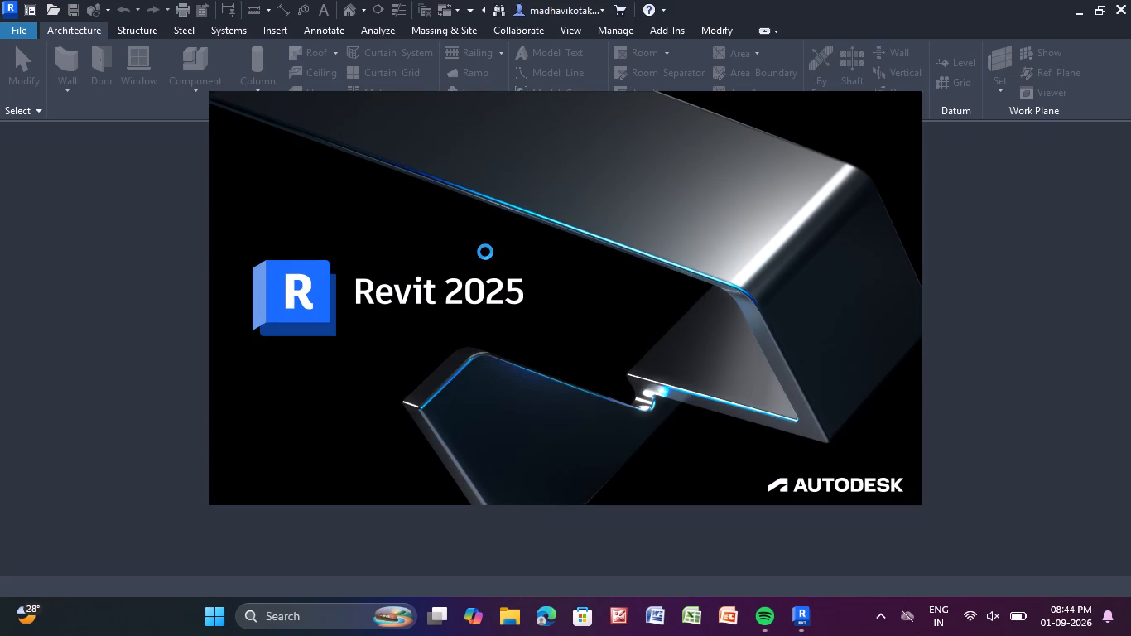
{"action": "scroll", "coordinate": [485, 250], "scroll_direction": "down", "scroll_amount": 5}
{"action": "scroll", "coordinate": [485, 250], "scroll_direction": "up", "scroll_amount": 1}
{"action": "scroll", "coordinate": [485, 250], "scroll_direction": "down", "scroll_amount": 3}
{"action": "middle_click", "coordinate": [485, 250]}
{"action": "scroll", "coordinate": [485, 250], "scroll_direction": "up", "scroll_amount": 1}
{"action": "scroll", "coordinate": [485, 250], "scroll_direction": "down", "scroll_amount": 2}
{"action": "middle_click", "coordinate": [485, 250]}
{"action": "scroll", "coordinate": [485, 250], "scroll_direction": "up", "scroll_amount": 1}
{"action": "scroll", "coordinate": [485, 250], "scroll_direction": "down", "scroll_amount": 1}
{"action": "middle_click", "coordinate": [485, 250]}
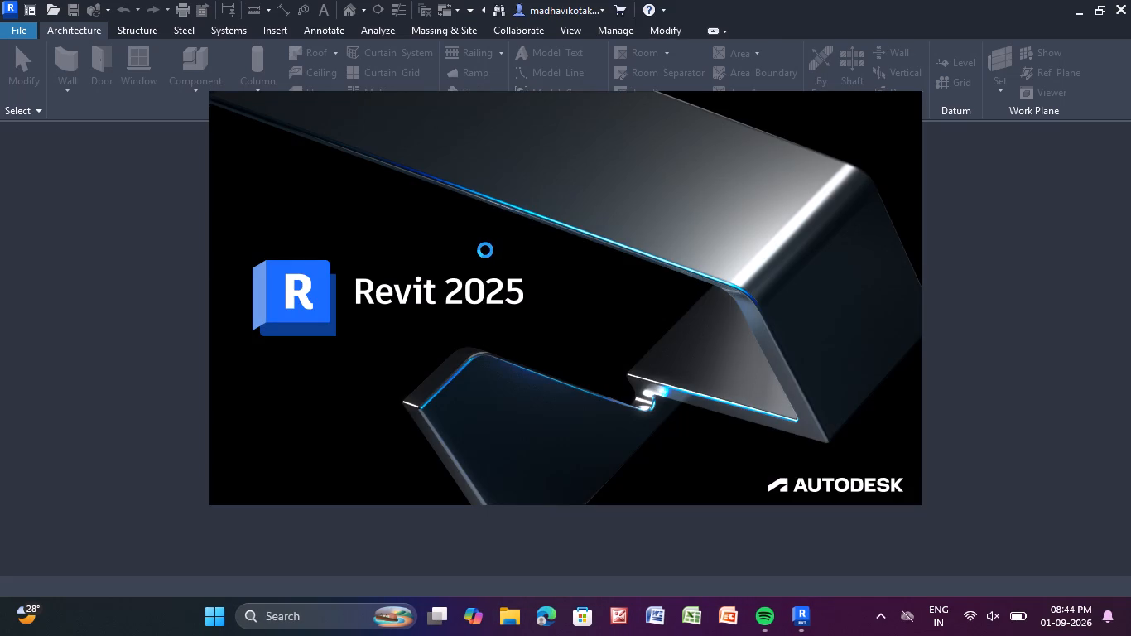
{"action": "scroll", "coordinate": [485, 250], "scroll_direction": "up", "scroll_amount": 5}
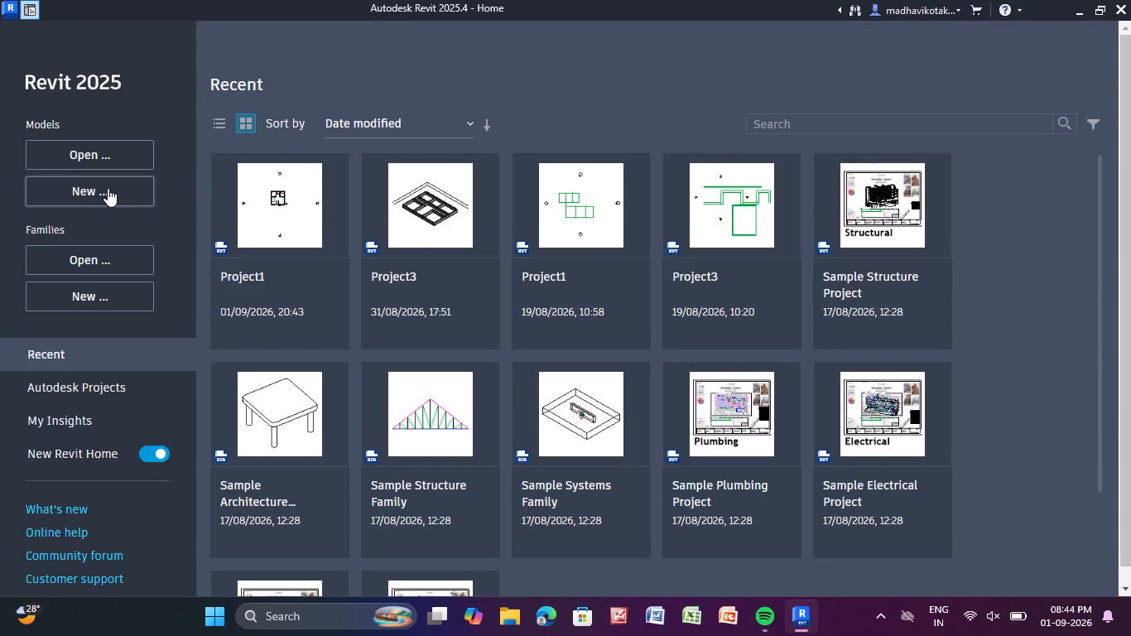
Start a new project, choose the Architectural Template, and open the browser for other template files.
{"action": "left_click", "coordinate": [106, 187]}
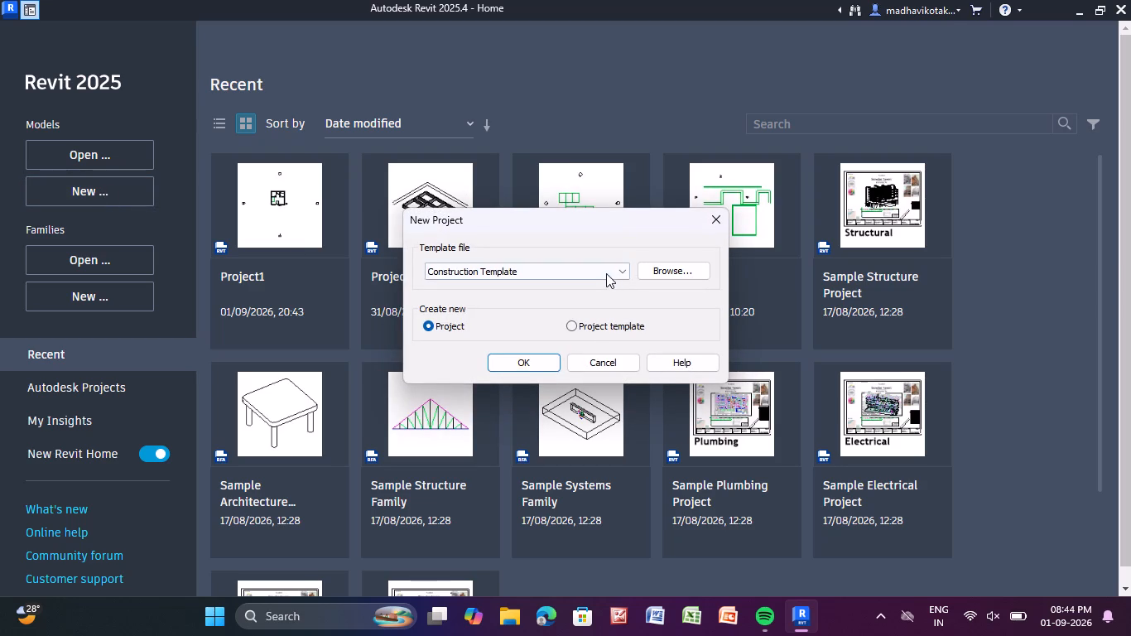
{"action": "left_click", "coordinate": [601, 267]}
{"action": "left_click", "coordinate": [556, 309]}
{"action": "left_click", "coordinate": [664, 274]}
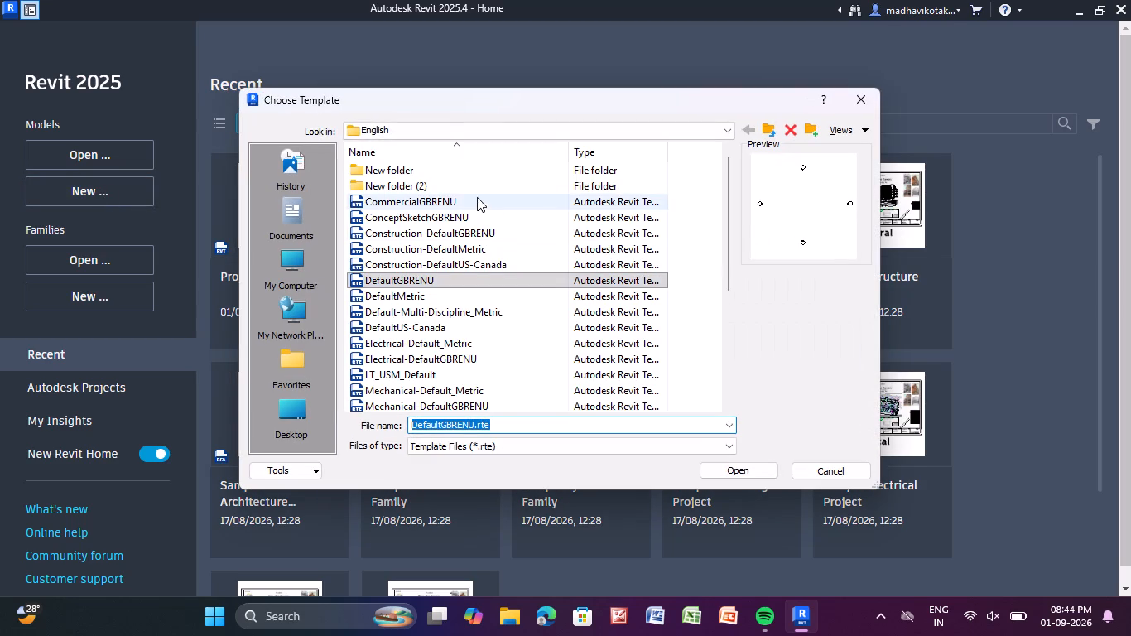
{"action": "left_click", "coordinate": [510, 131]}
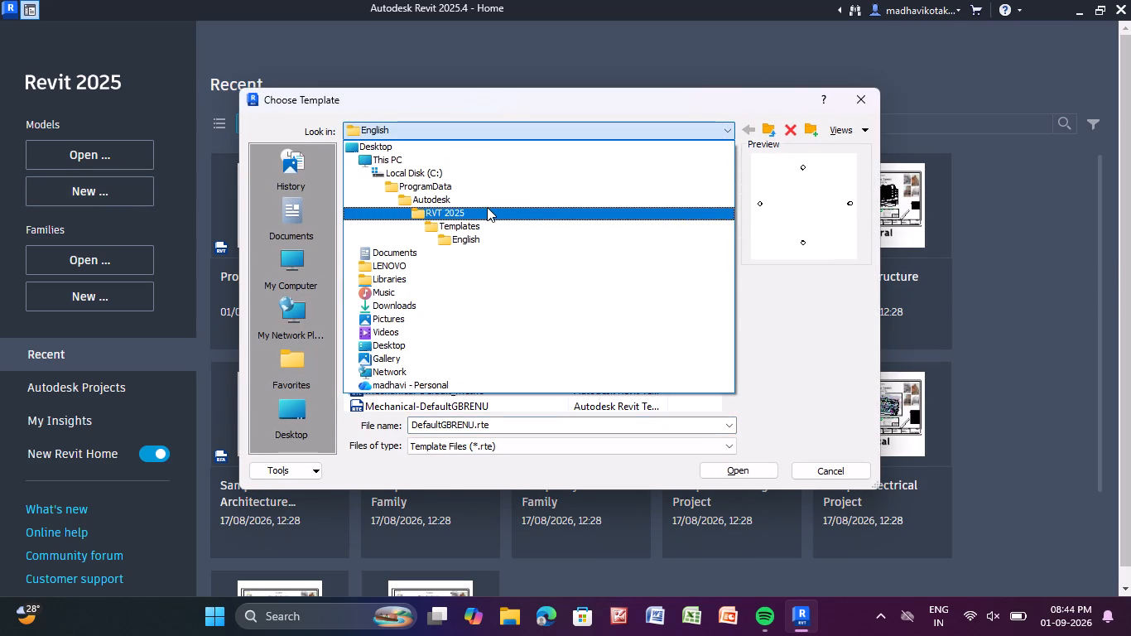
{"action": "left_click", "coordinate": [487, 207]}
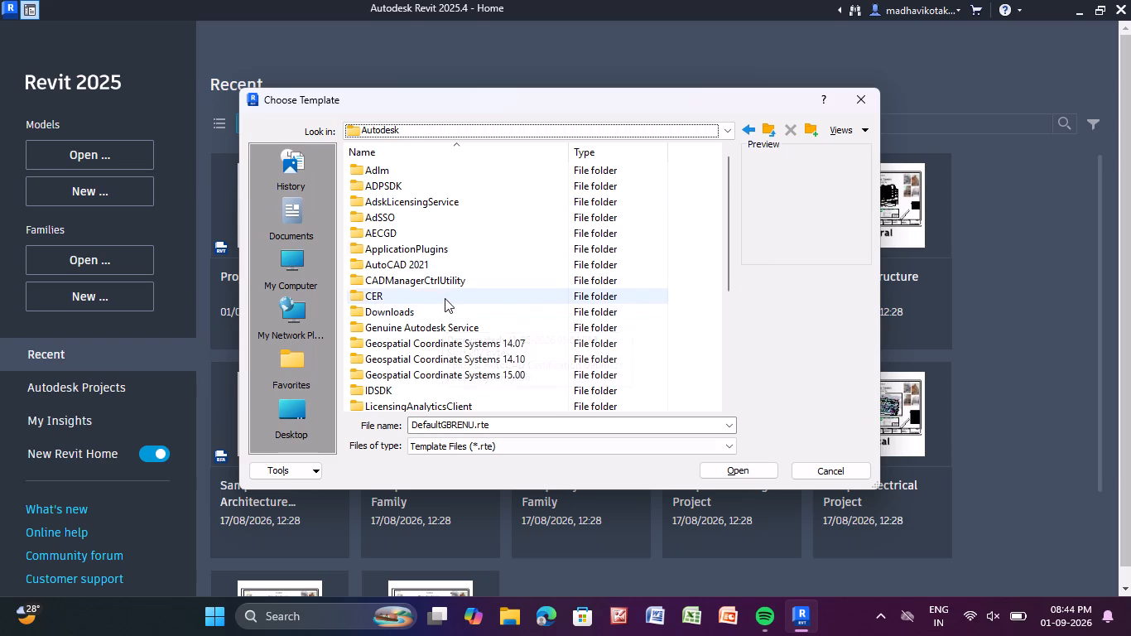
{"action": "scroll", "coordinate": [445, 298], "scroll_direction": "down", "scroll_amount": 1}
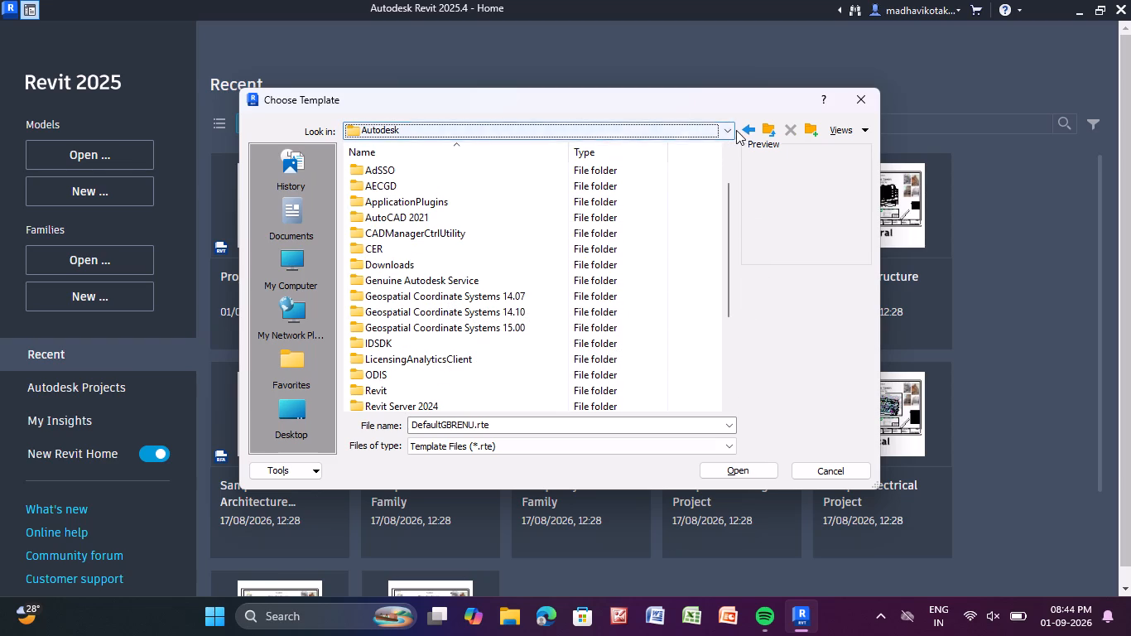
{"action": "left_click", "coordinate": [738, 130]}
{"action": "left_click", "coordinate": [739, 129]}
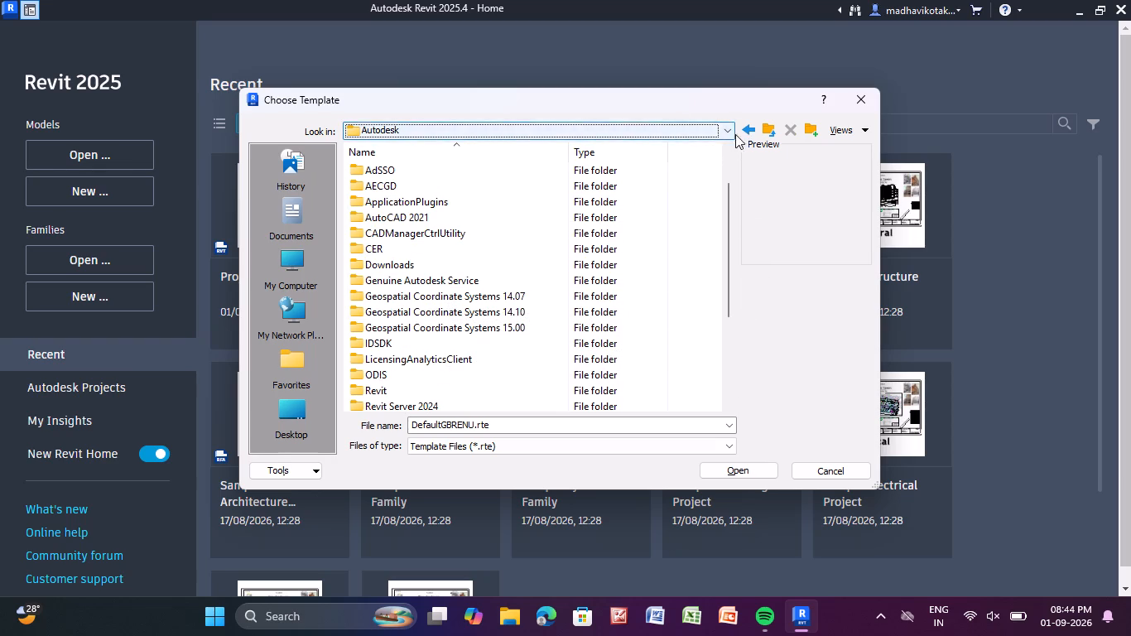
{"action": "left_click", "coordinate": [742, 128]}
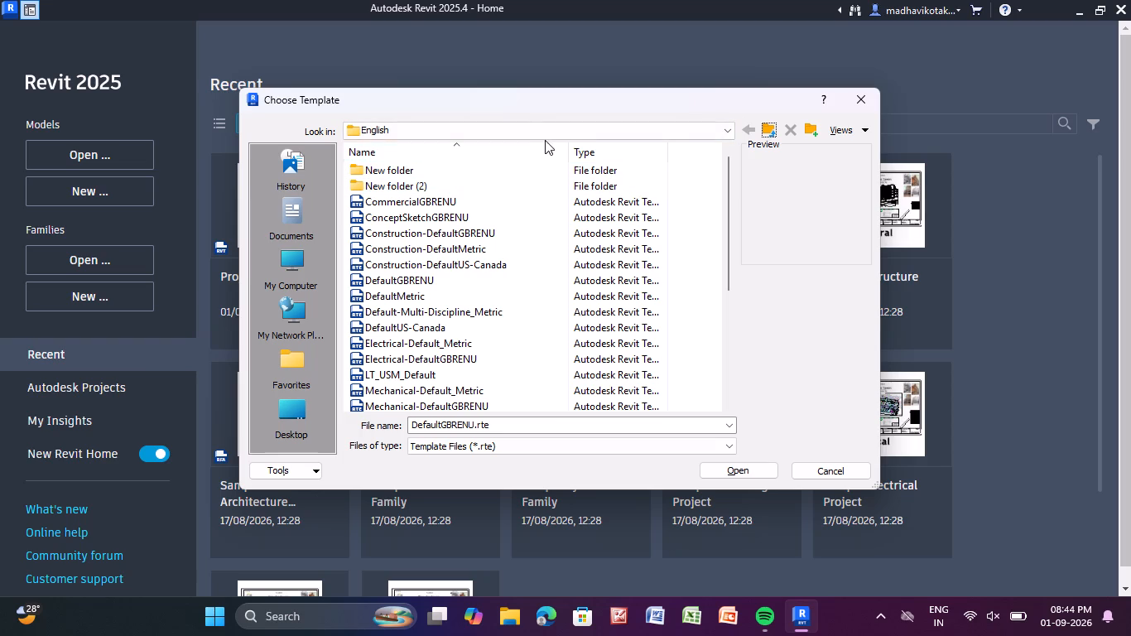
Create the new project from the default.rte template in the English-Imperial folder under Templates.
{"action": "left_click", "coordinate": [548, 133]}
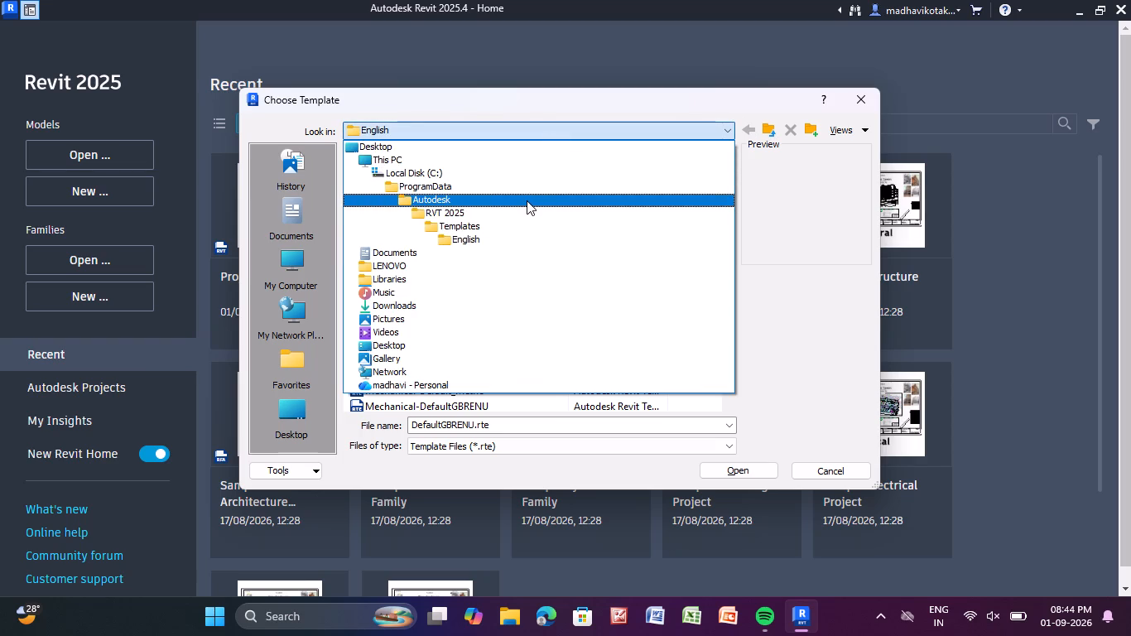
{"action": "left_click", "coordinate": [520, 229]}
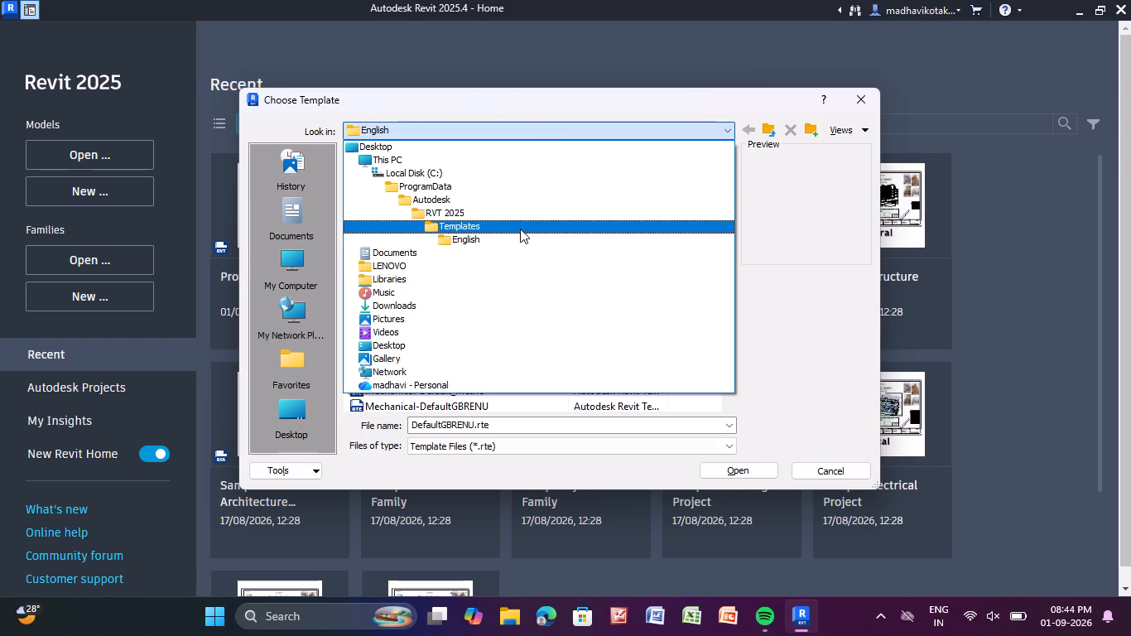
{"action": "left_click", "coordinate": [520, 220]}
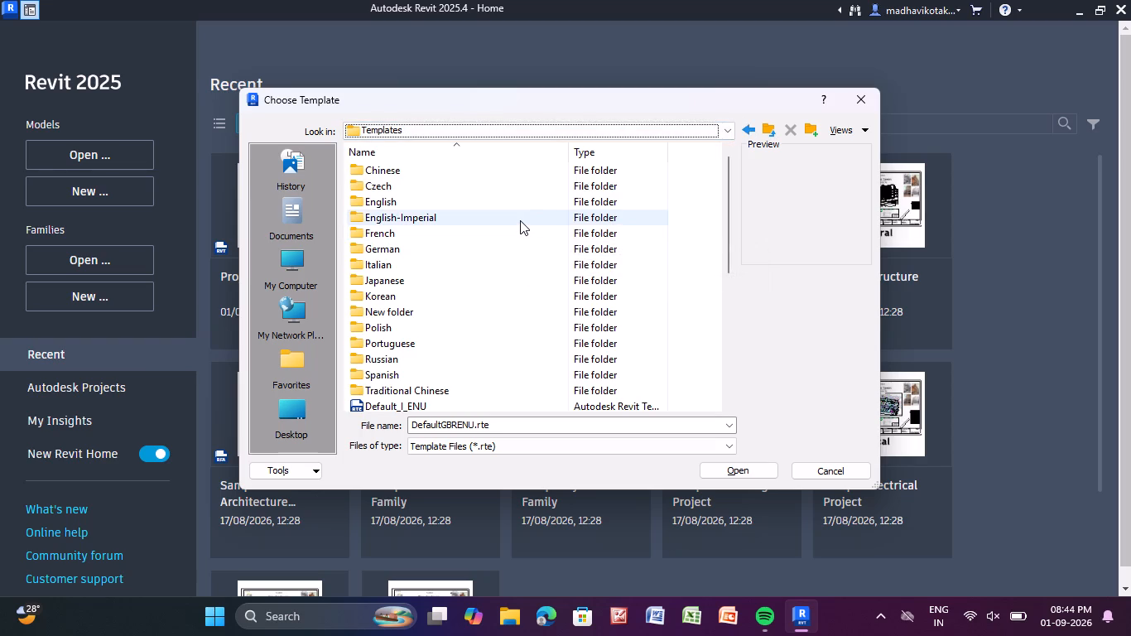
{"action": "left_click", "coordinate": [520, 220]}
{"action": "left_click", "coordinate": [520, 220]}
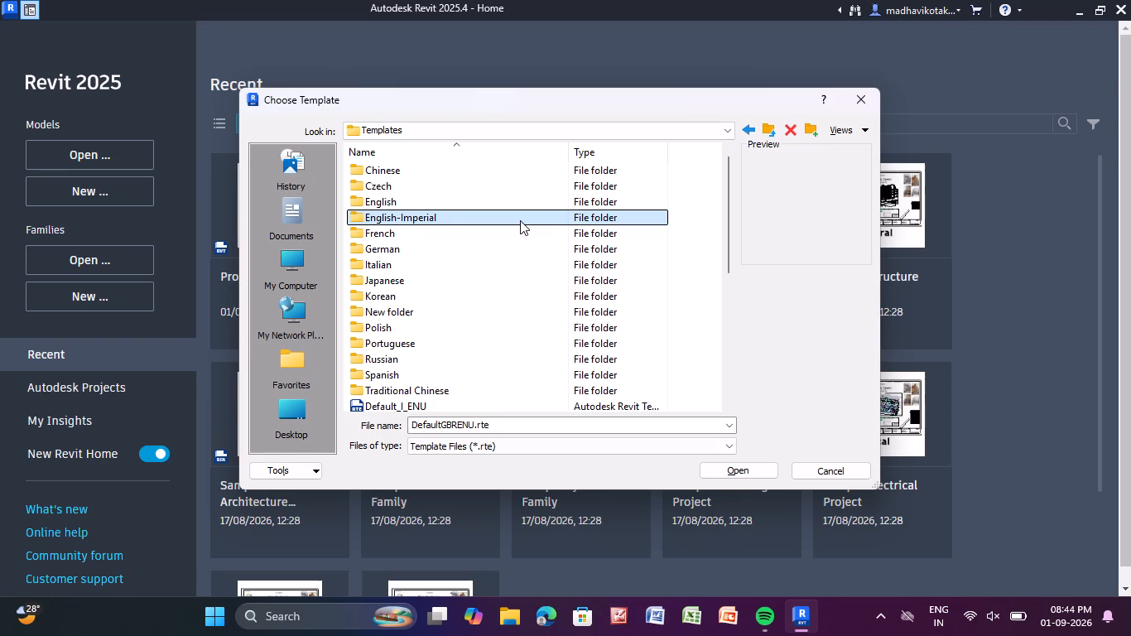
{"action": "double_click", "coordinate": [520, 219]}
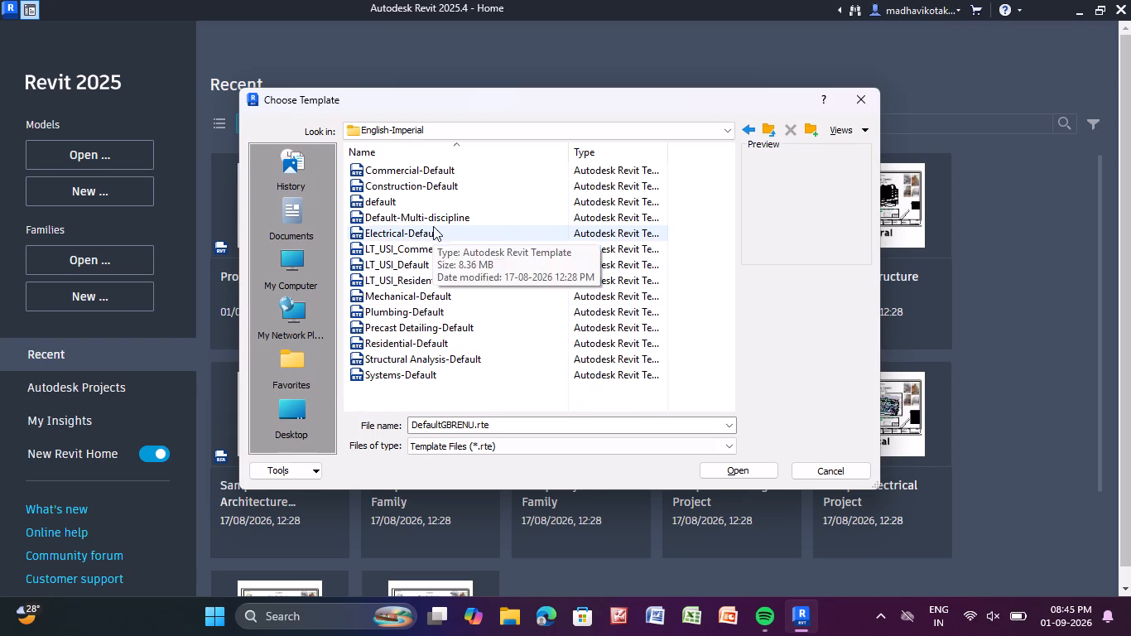
{"action": "left_click", "coordinate": [440, 201]}
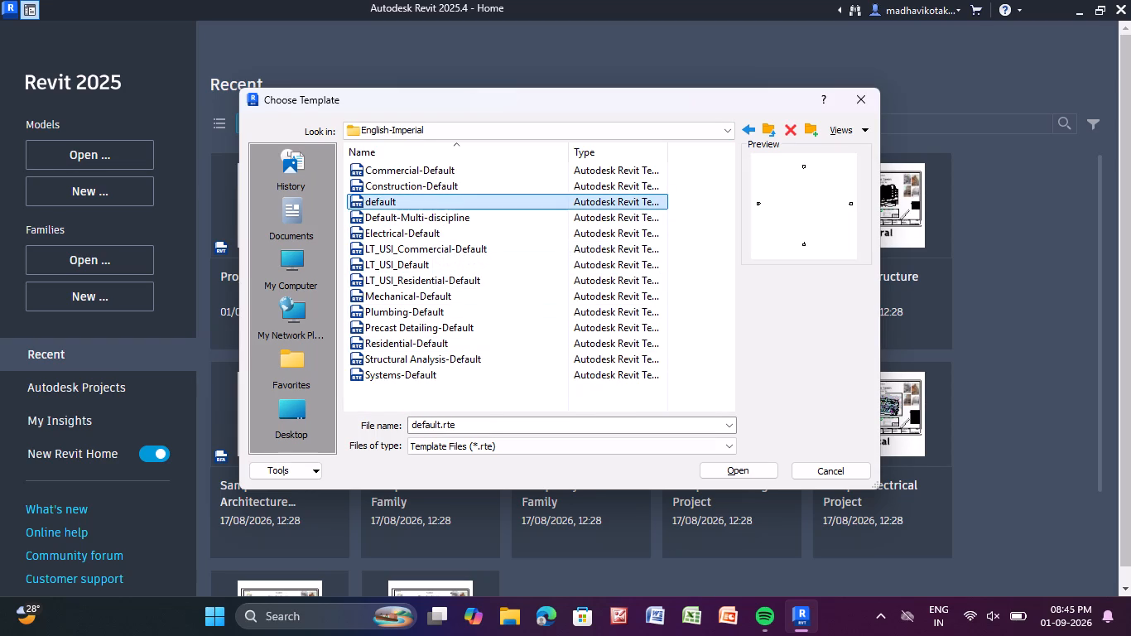
{"action": "left_click", "coordinate": [729, 467]}
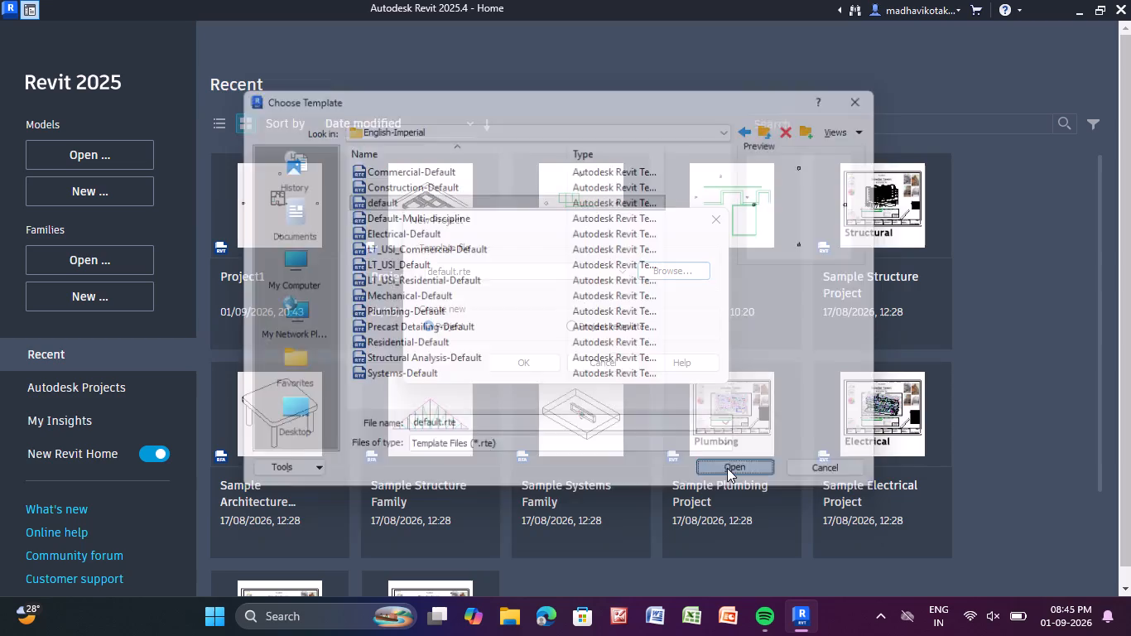
{"action": "left_click", "coordinate": [511, 370]}
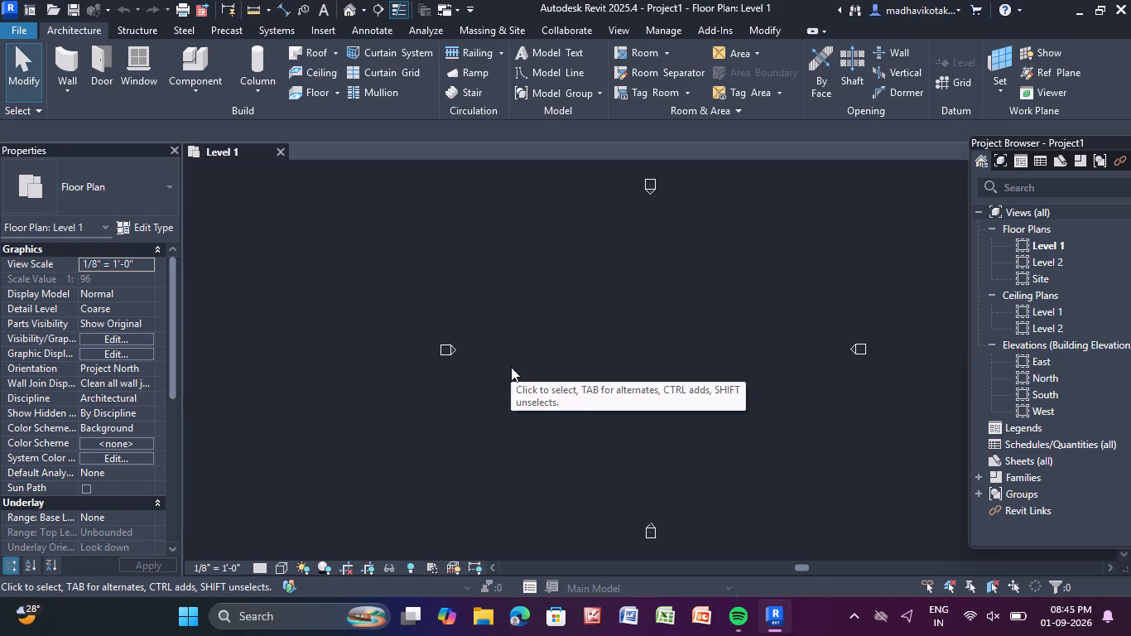
Examine the four elevation markers around the Level 1 floor plan one after another, leaving none selected.
{"action": "left_click", "coordinate": [647, 189]}
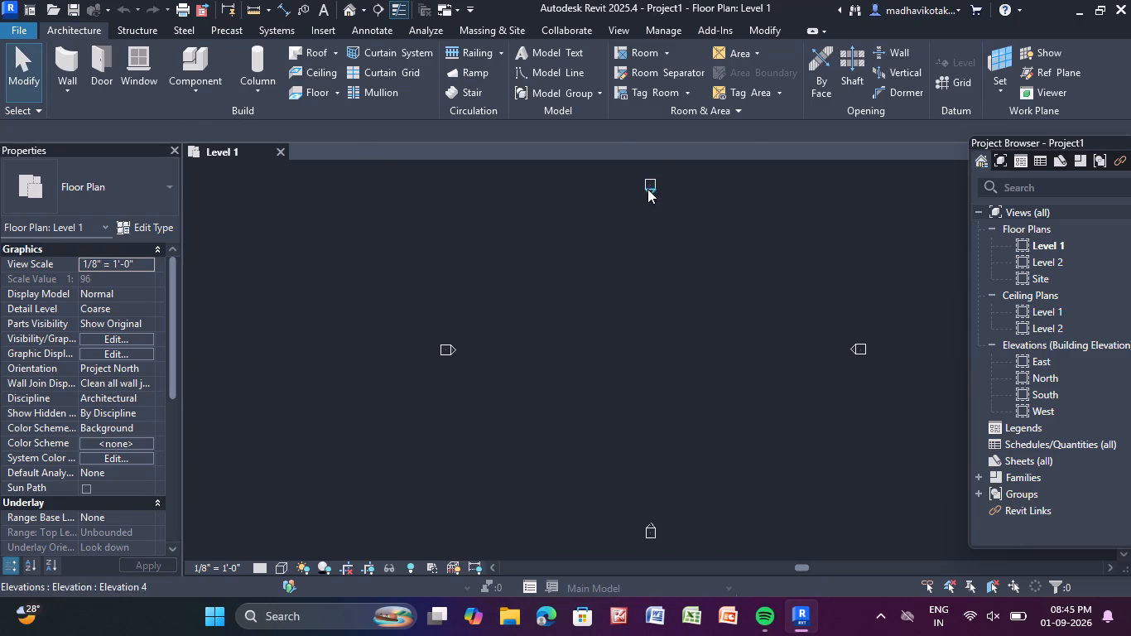
{"action": "left_click", "coordinate": [448, 352]}
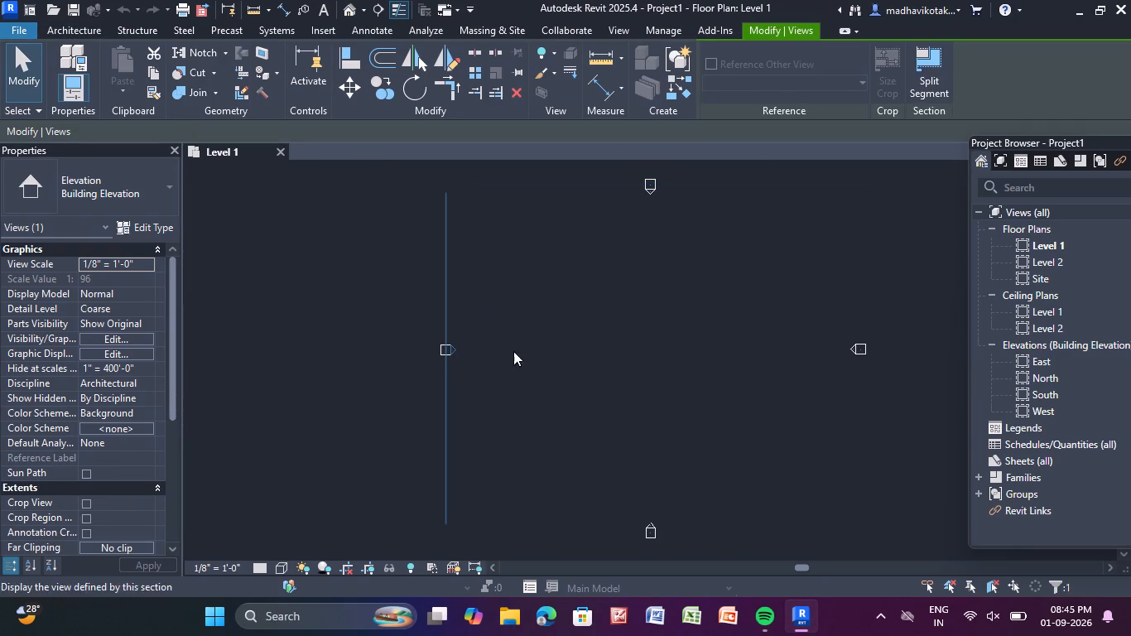
{"action": "key", "text": "Escape"}
{"action": "key", "text": "Escape"}
{"action": "key", "text": "Escape"}
{"action": "left_click", "coordinate": [858, 344]}
{"action": "key", "text": "Escape"}
{"action": "key", "text": "Escape"}
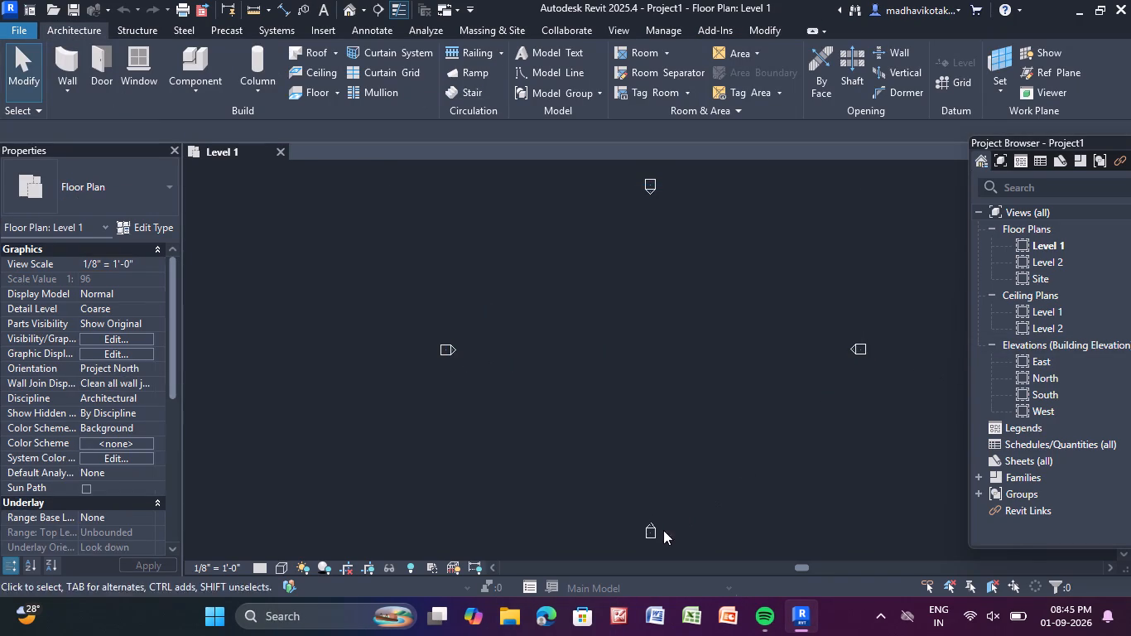
{"action": "left_click", "coordinate": [648, 535]}
{"action": "key", "text": "Escape"}
{"action": "key", "text": "Escape"}
{"action": "key", "text": "Escape"}
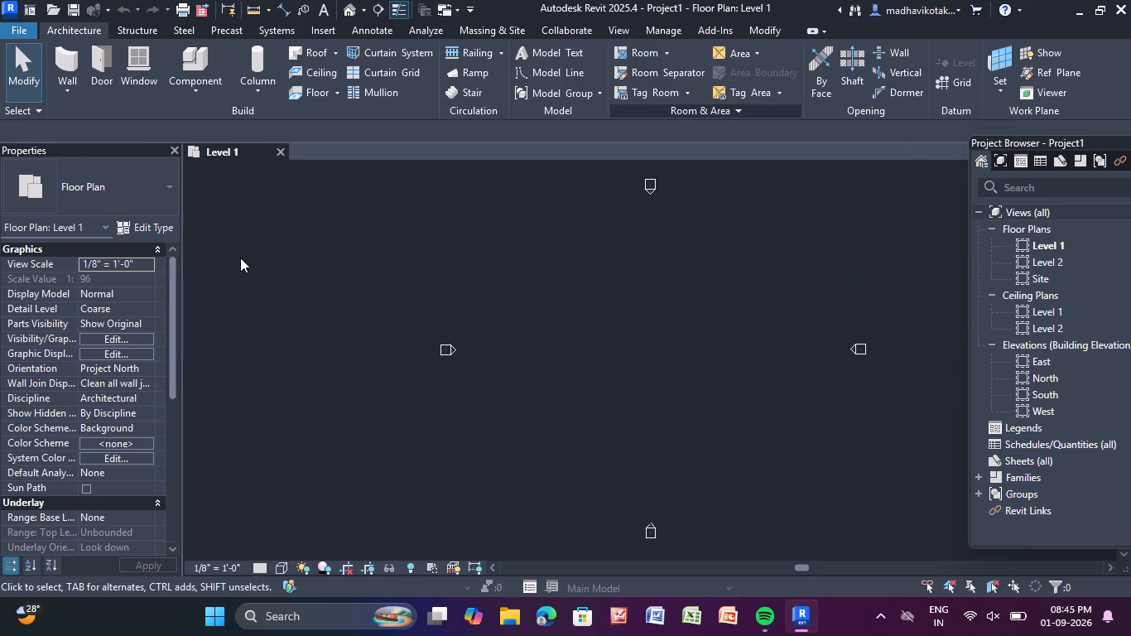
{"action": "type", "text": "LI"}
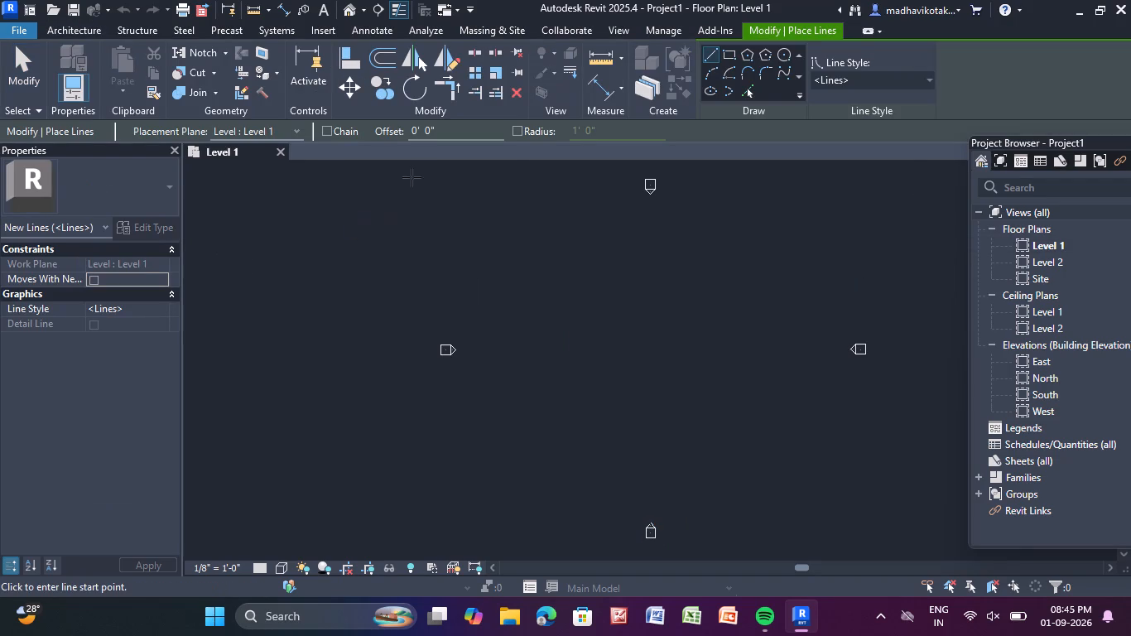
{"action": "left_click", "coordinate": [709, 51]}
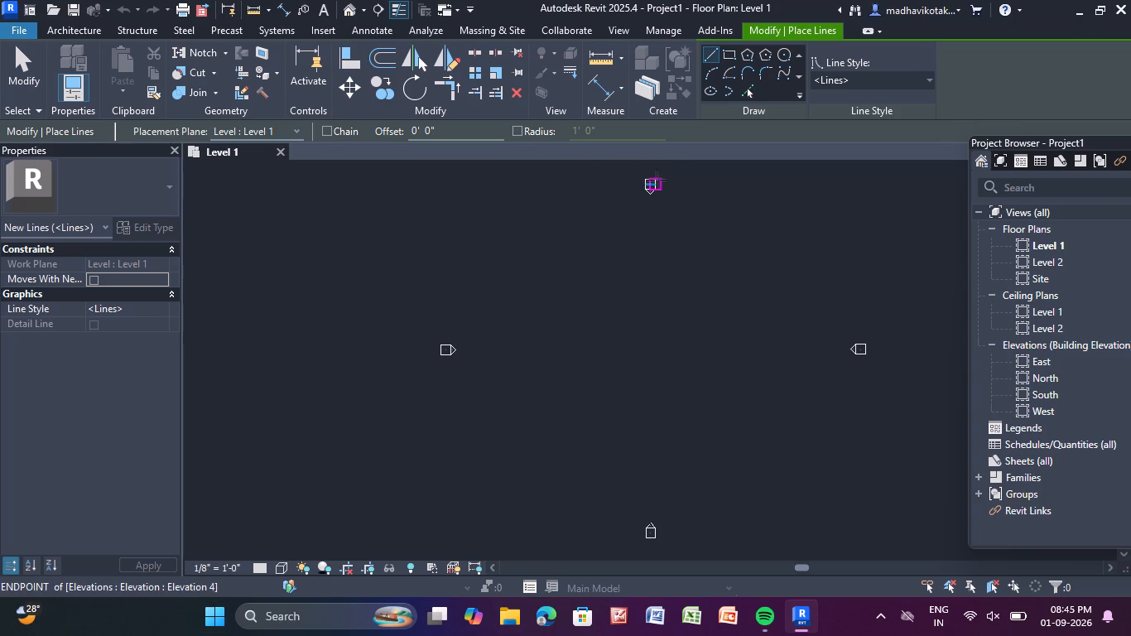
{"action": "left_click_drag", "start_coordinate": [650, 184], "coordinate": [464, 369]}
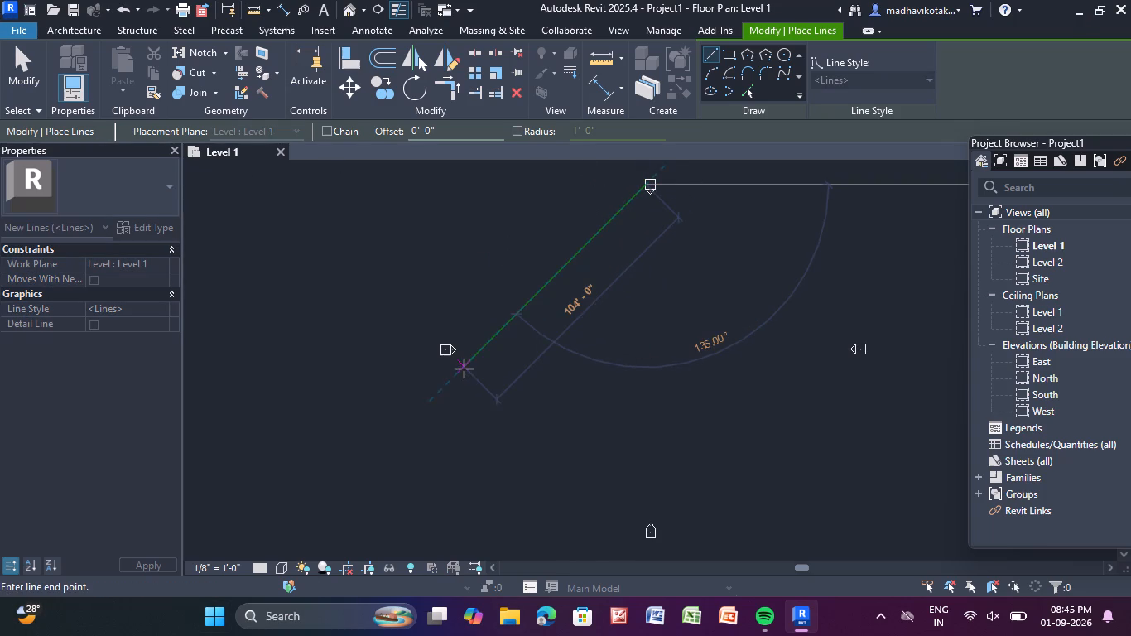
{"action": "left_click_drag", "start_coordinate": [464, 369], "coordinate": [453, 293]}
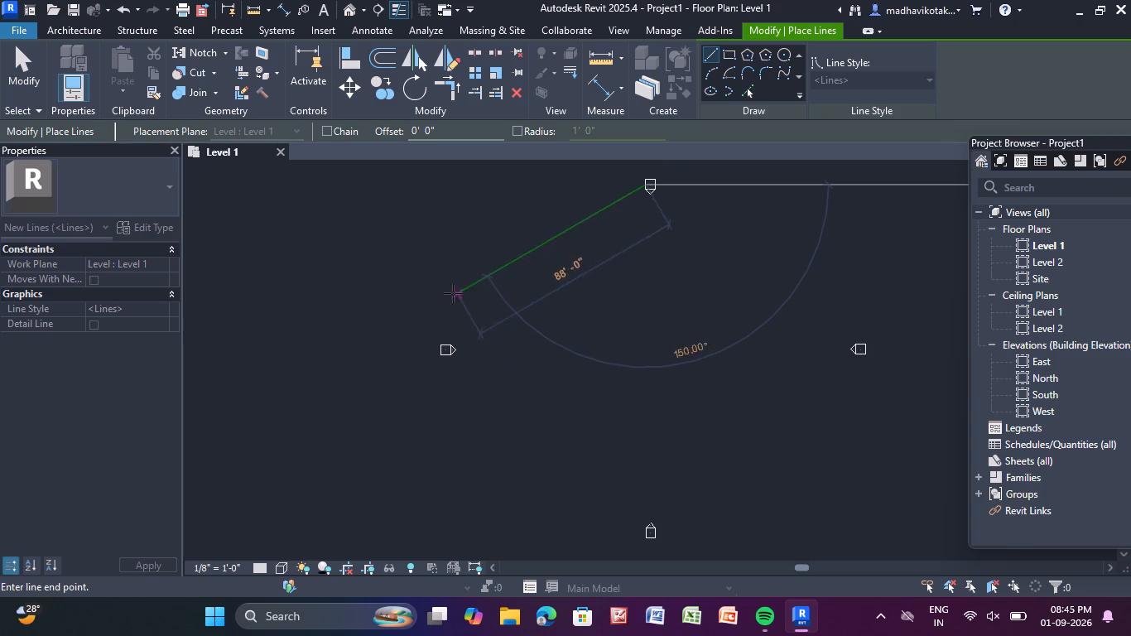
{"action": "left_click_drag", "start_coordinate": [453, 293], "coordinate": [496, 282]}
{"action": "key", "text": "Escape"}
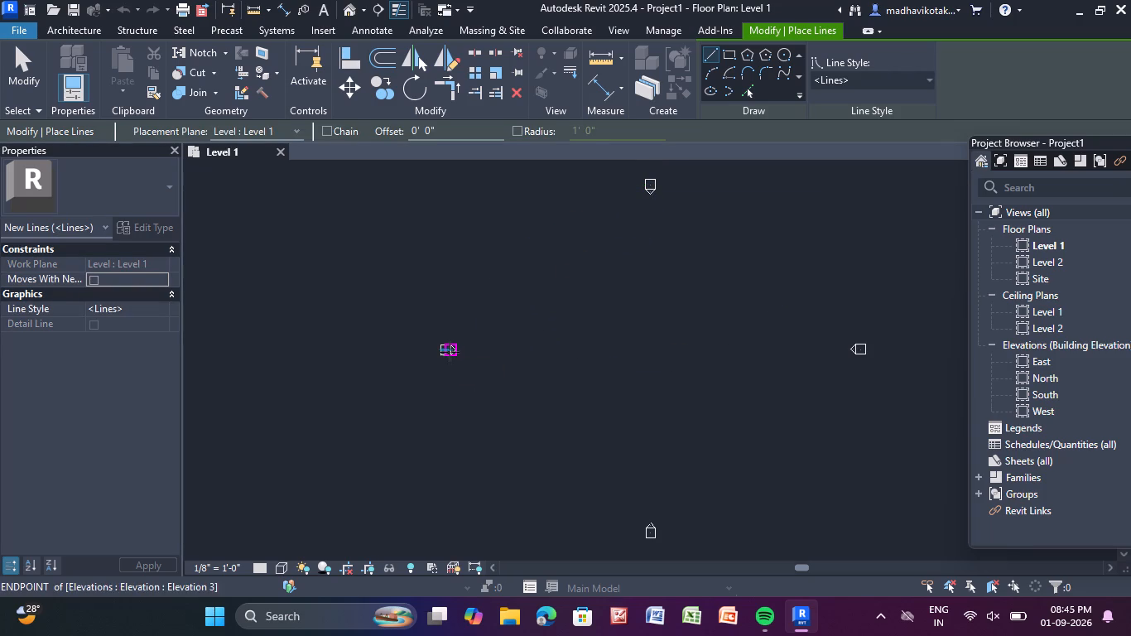
Draw a horizontal model line about 148' long on Level 1, from just inside the west elevation marker to the east elevation marker.
{"action": "left_click_drag", "start_coordinate": [492, 349], "coordinate": [659, 350]}
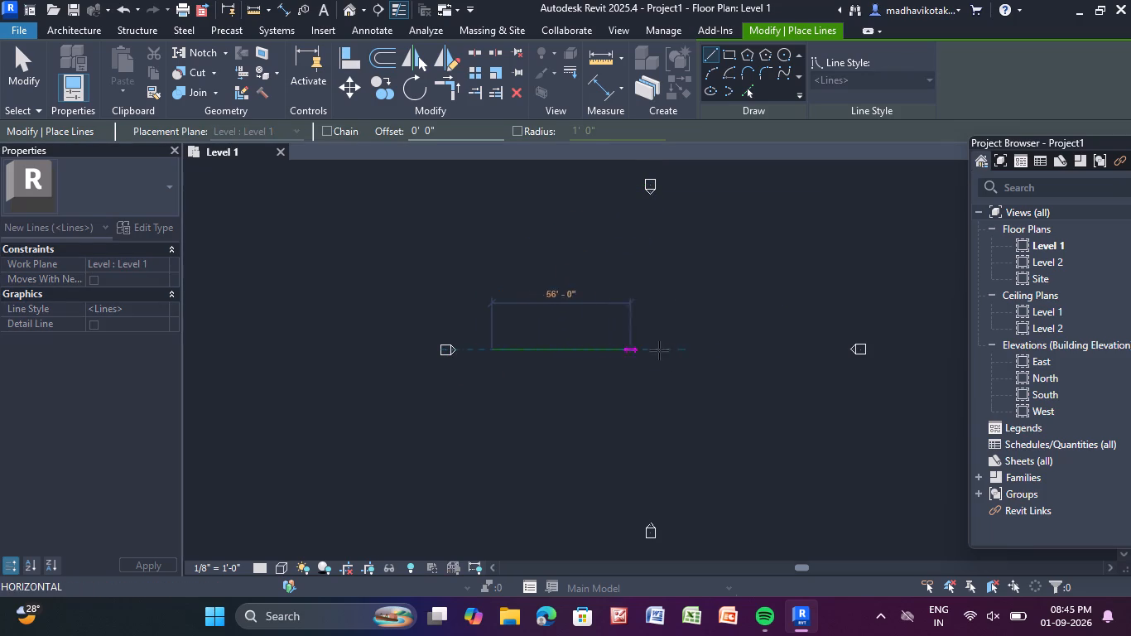
{"action": "left_click_drag", "start_coordinate": [659, 350], "coordinate": [851, 352]}
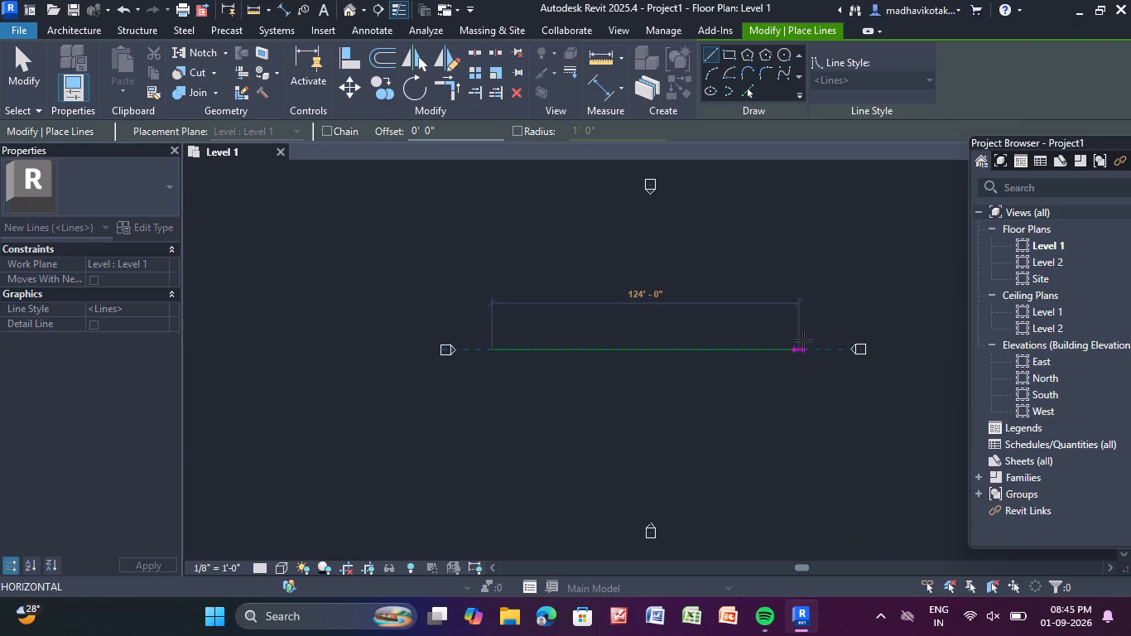
{"action": "left_click", "coordinate": [859, 347]}
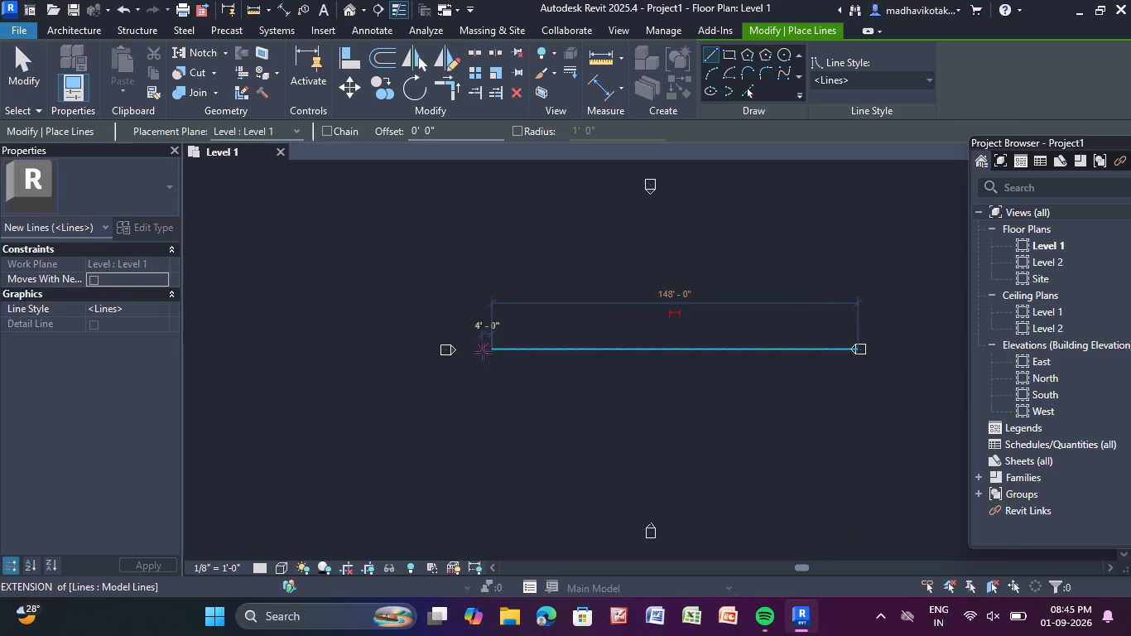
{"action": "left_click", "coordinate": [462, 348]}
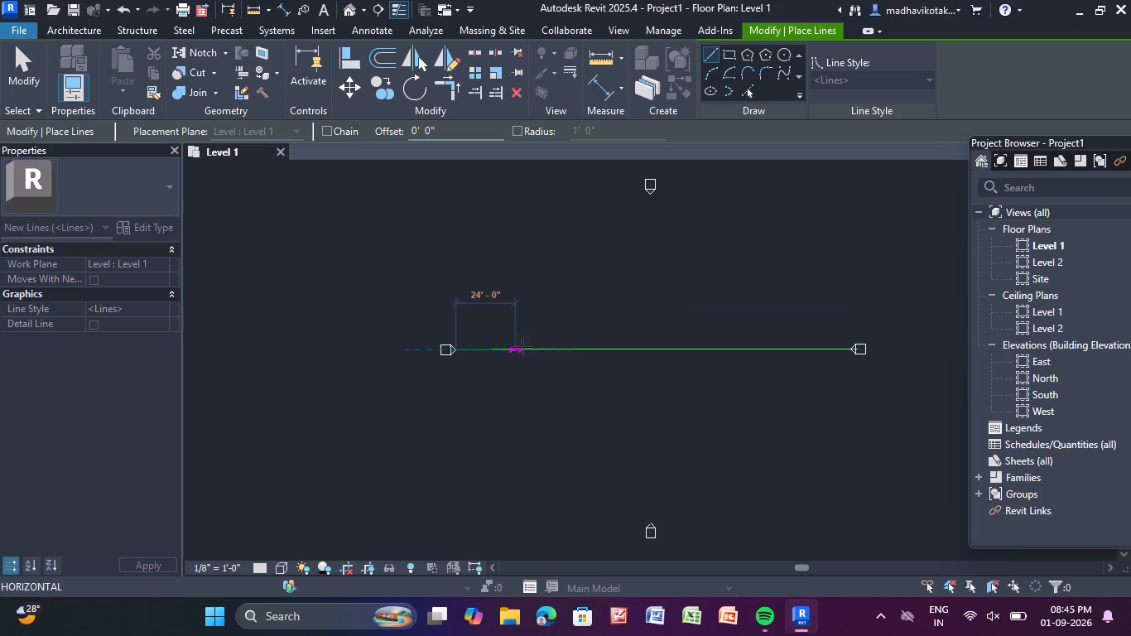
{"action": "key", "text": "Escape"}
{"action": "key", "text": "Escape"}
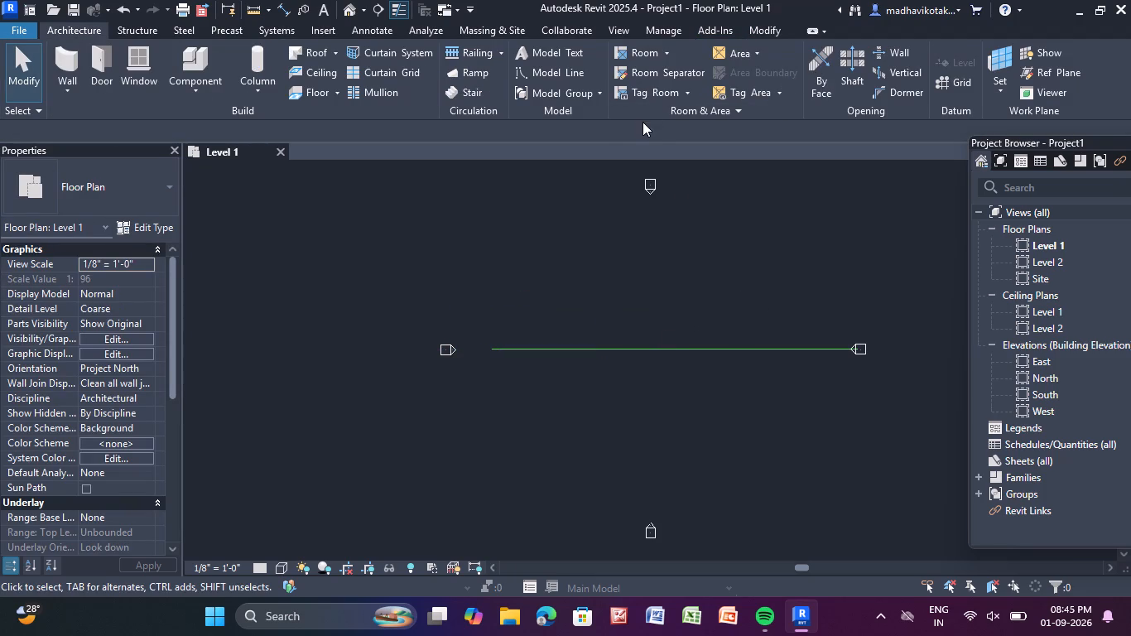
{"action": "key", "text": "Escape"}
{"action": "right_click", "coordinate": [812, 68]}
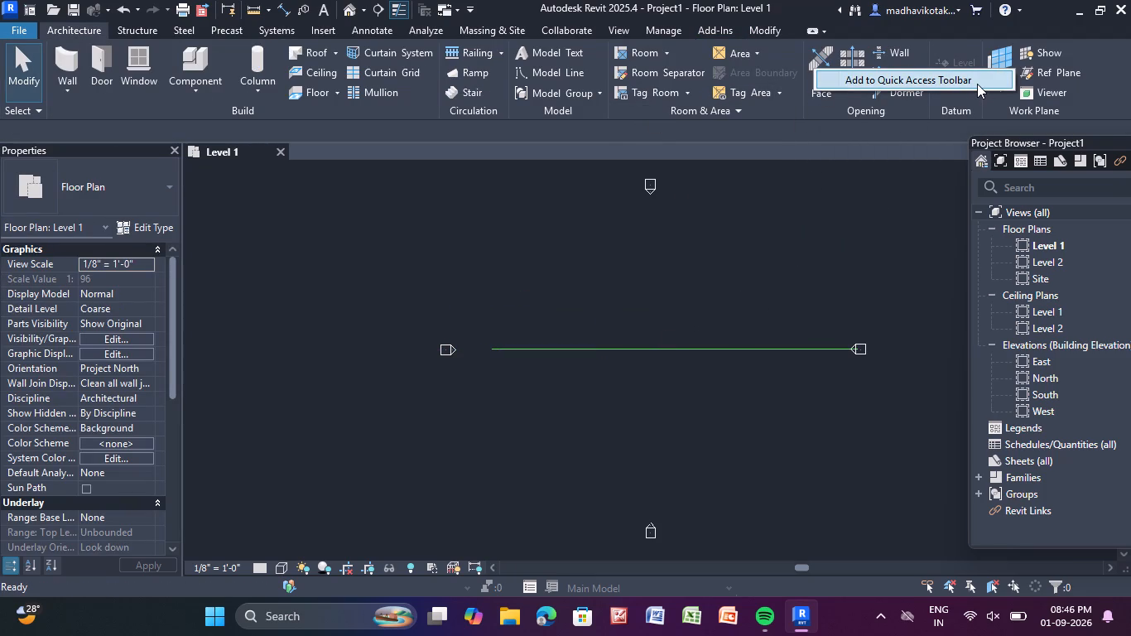
Delete the horizontal model line between the west and east elevation markers on Level 1.
{"action": "left_click", "coordinate": [607, 347]}
{"action": "key", "text": "Delete"}
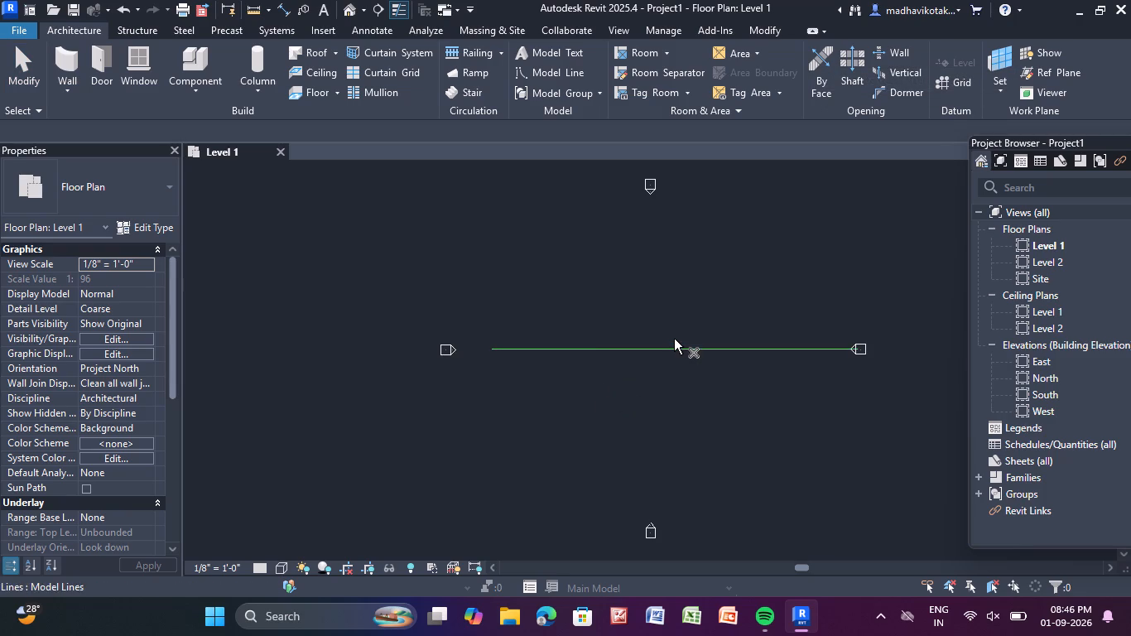
{"action": "left_click", "coordinate": [671, 343]}
{"action": "key", "text": "Delete"}
{"action": "key", "text": "Delete"}
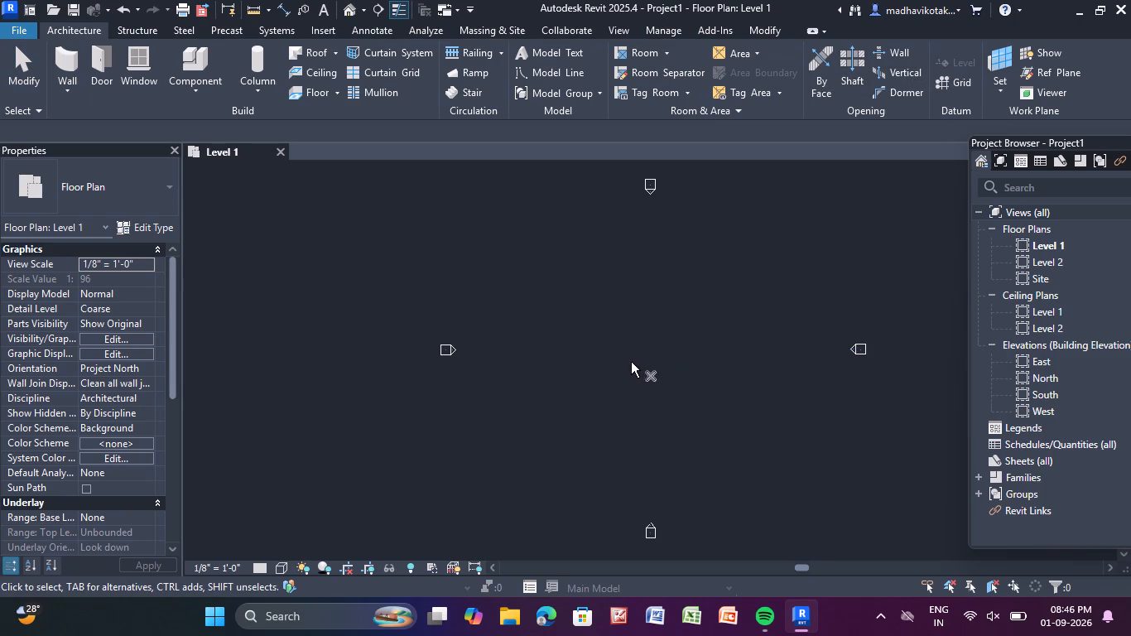
{"action": "right_click", "coordinate": [548, 397]}
{"action": "double_click", "coordinate": [523, 422]}
{"action": "key", "text": "Escape"}
{"action": "key", "text": "Escape"}
{"action": "key", "text": "Escape"}
{"action": "key", "text": "Escape"}
{"action": "key", "text": "Escape"}
{"action": "key", "text": "Escape"}
{"action": "key", "text": "Escape"}
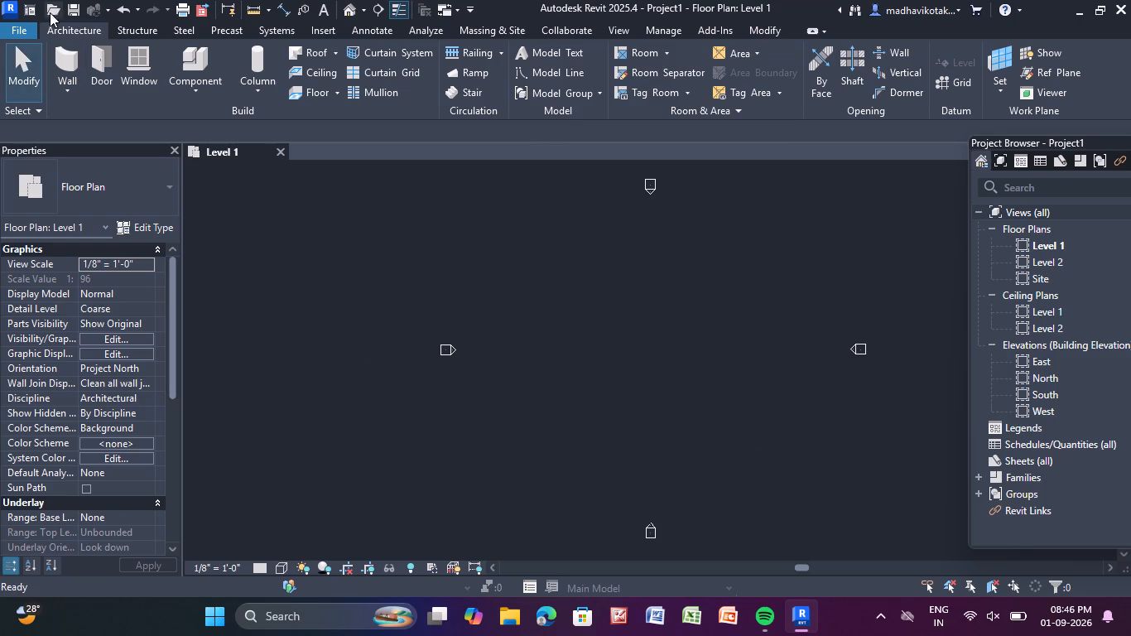
Link the CAD drawing Drawin 311.dwg from the Documents folder into the Level 1 floor plan.
{"action": "left_click", "coordinate": [323, 28]}
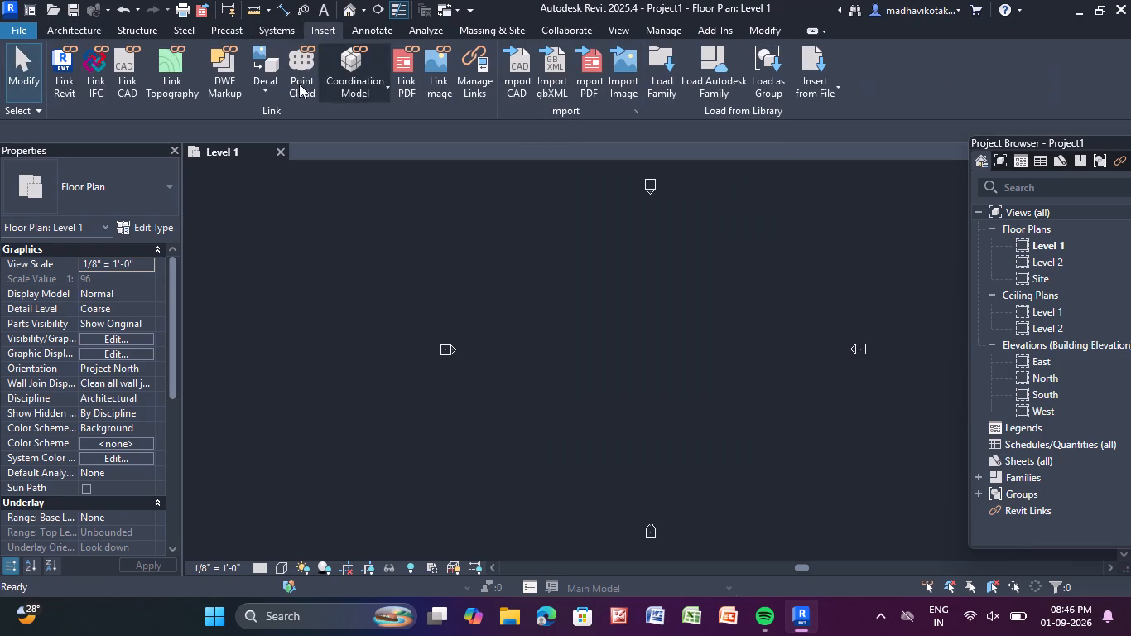
{"action": "double_click", "coordinate": [121, 65]}
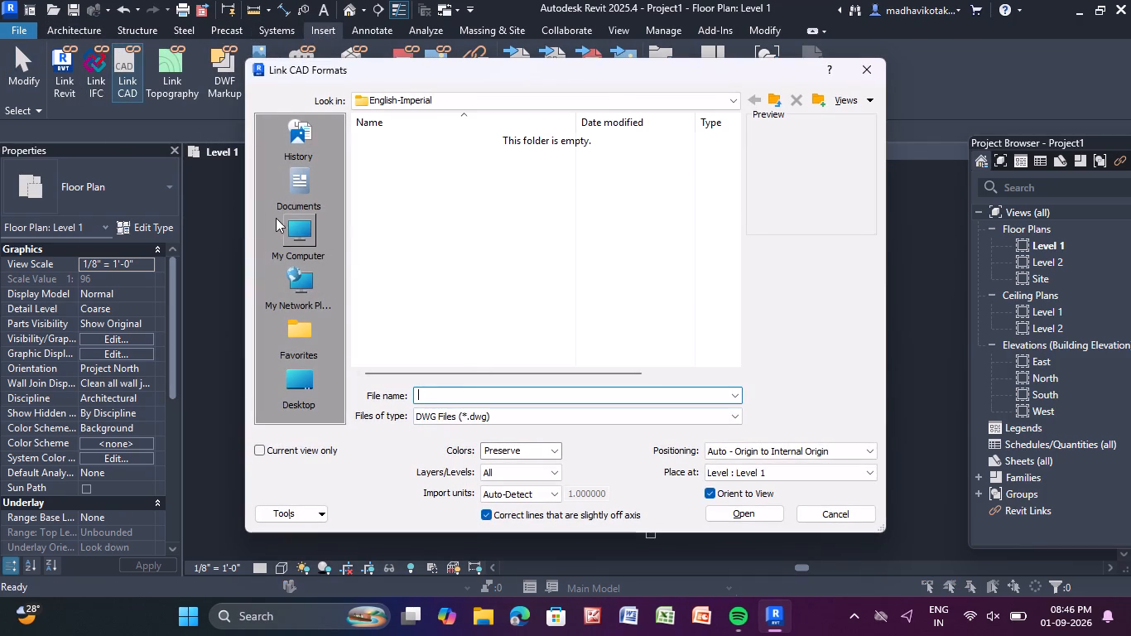
{"action": "double_click", "coordinate": [293, 194]}
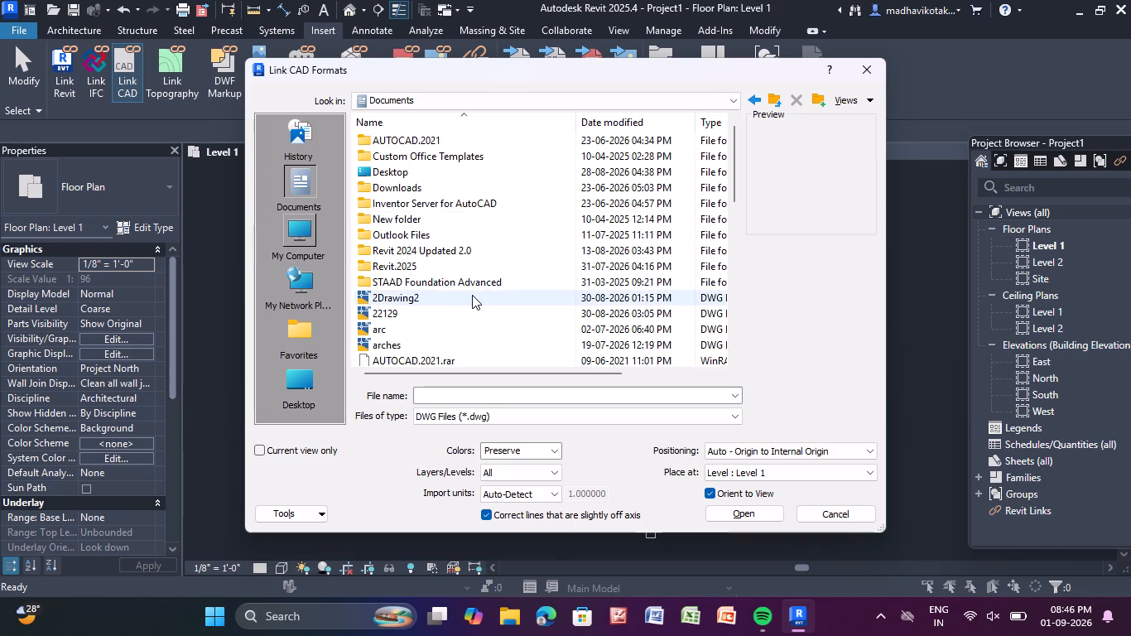
{"action": "scroll", "coordinate": [472, 296], "scroll_direction": "down", "scroll_amount": 3}
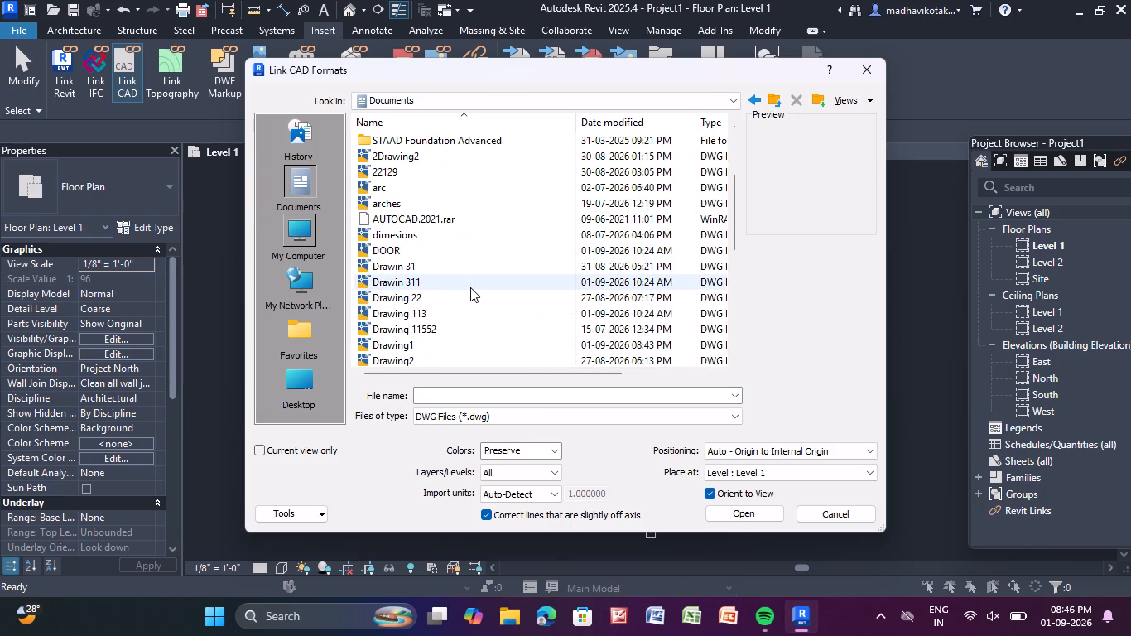
{"action": "double_click", "coordinate": [469, 288]}
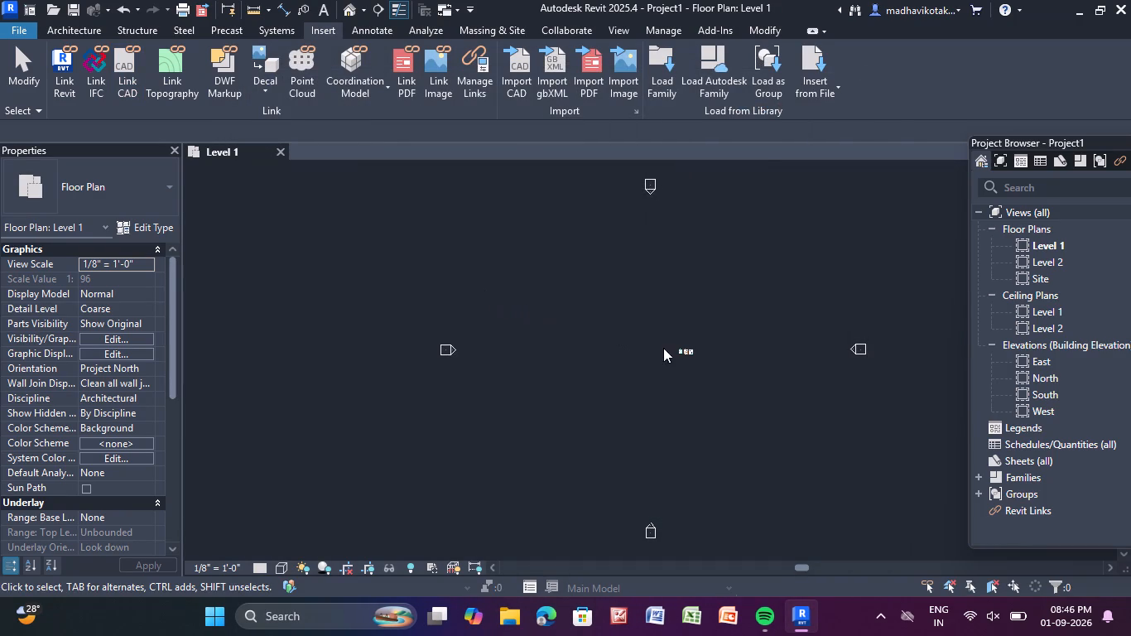
Examine the ground floor plans in the linked Drawin 311.dwg drawing on Level 1.
{"action": "scroll", "coordinate": [697, 348], "scroll_direction": "up", "scroll_amount": 16}
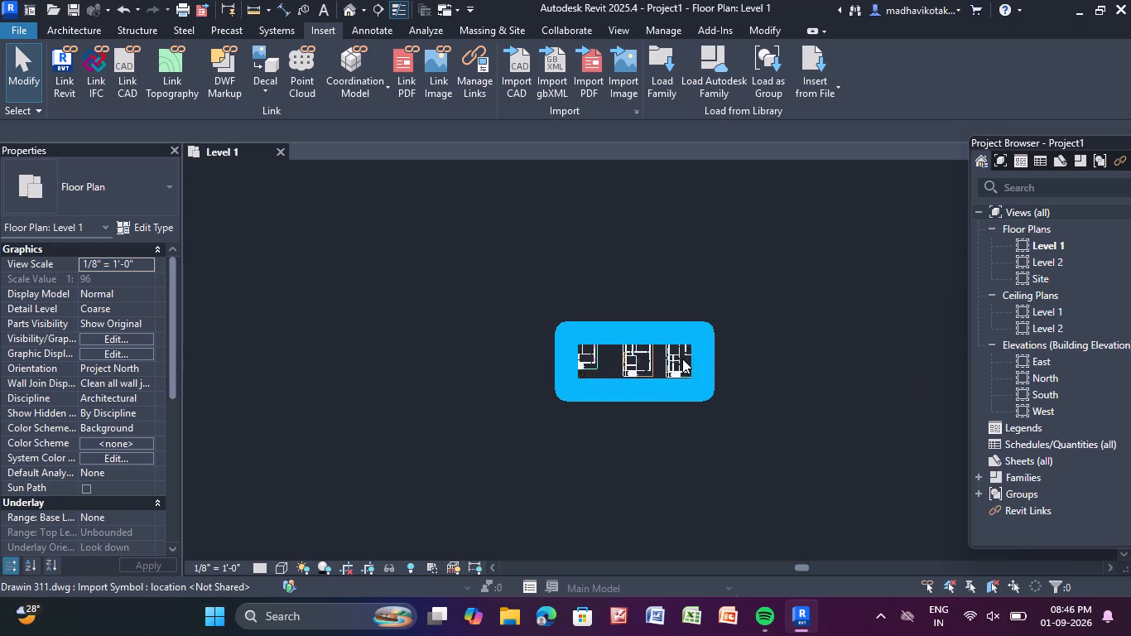
{"action": "scroll", "coordinate": [682, 359], "scroll_direction": "up", "scroll_amount": 12}
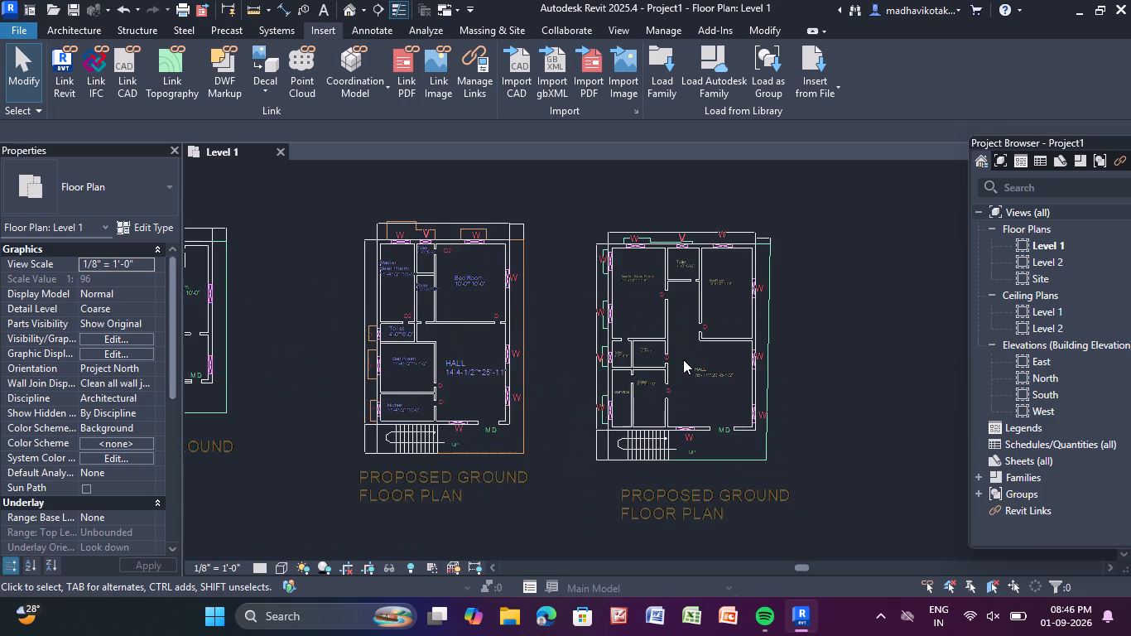
{"action": "scroll", "coordinate": [683, 359], "scroll_direction": "down", "scroll_amount": 1}
{"action": "middle_click_drag", "start_coordinate": [683, 359], "coordinate": [751, 340]}
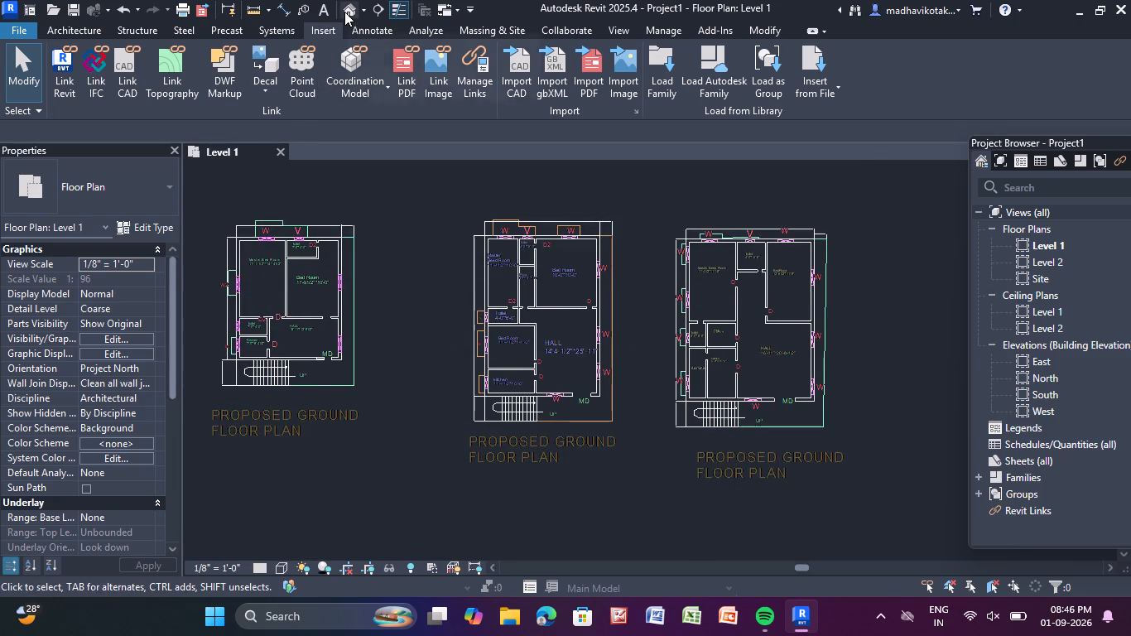
Open the default 3D view showing the linked floor plans and choose a visual style for it.
{"action": "left_click", "coordinate": [344, 12]}
{"action": "scroll", "coordinate": [675, 388], "scroll_direction": "up", "scroll_amount": 5}
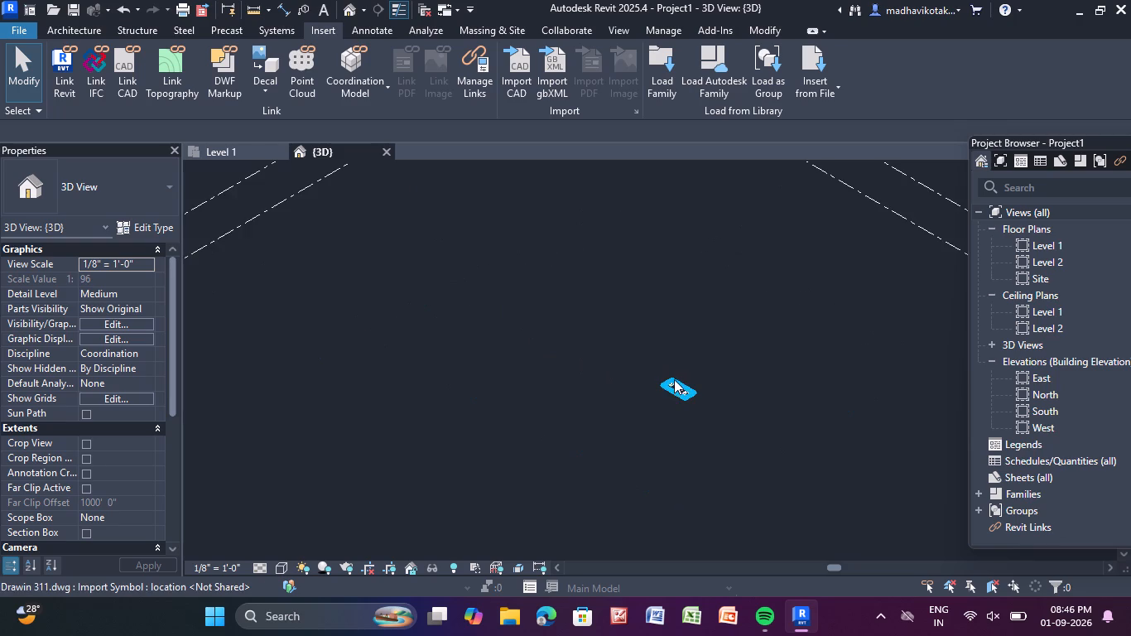
{"action": "scroll", "coordinate": [674, 383], "scroll_direction": "up", "scroll_amount": 20}
{"action": "scroll", "coordinate": [674, 383], "scroll_direction": "up", "scroll_amount": 2}
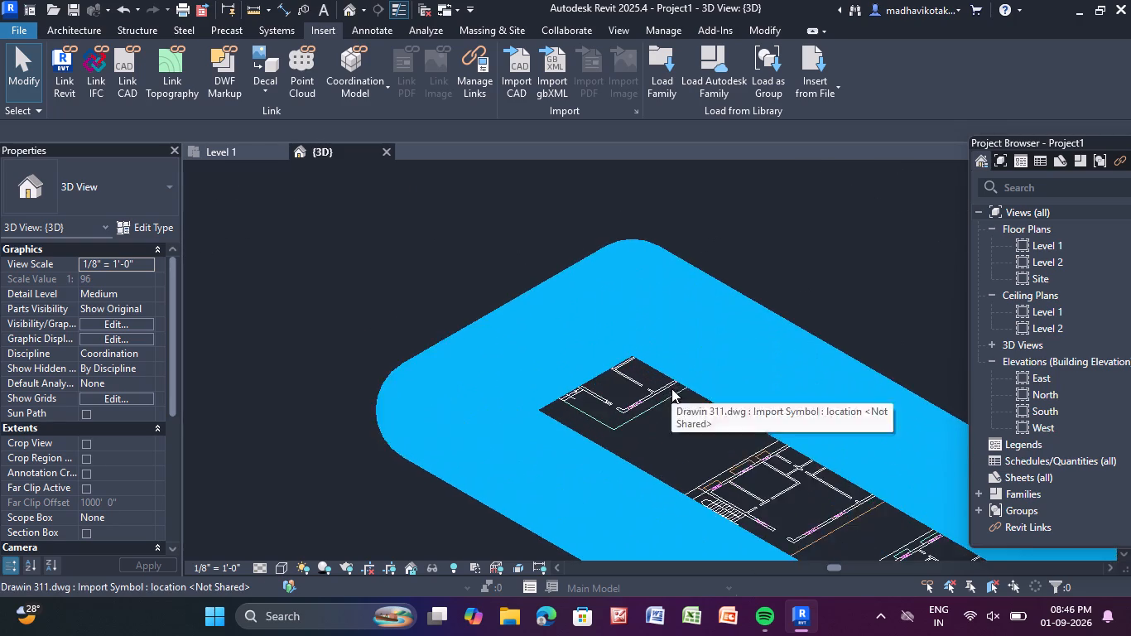
{"action": "middle_click_drag", "start_coordinate": [671, 387], "coordinate": [482, 313]}
{"action": "scroll", "coordinate": [483, 313], "scroll_direction": "up", "scroll_amount": 3}
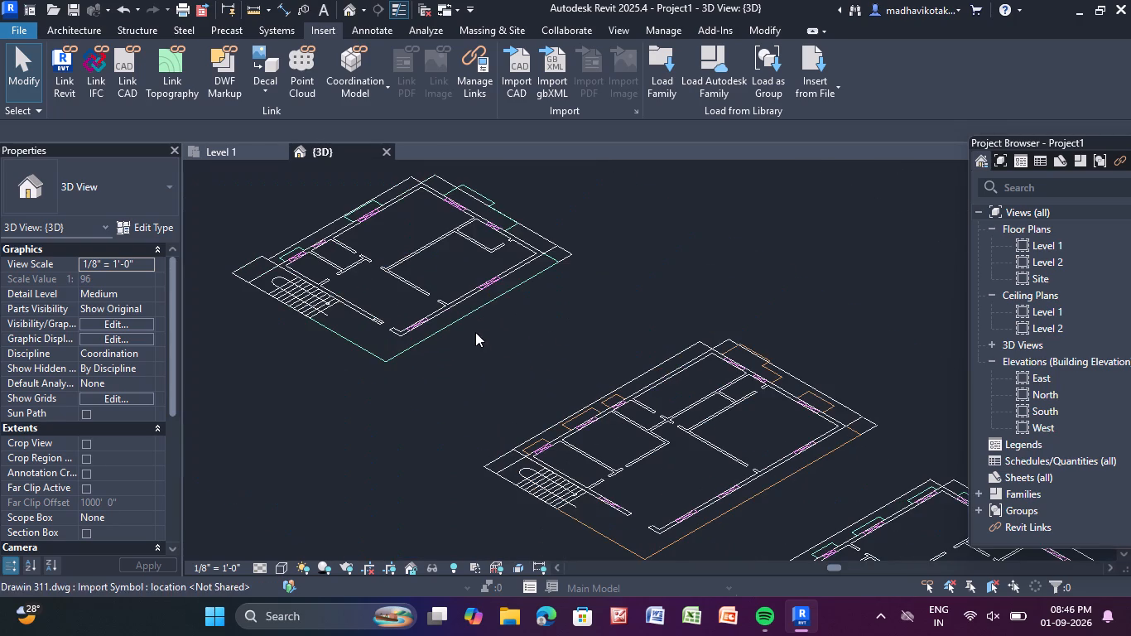
{"action": "left_click", "coordinate": [281, 569]}
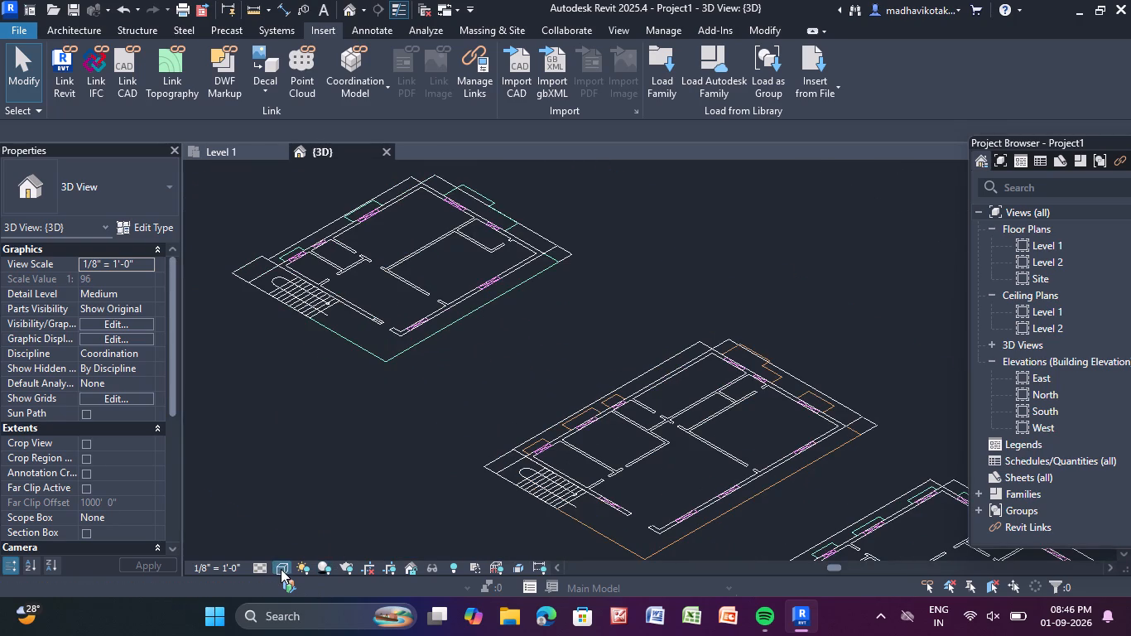
{"action": "left_click", "coordinate": [314, 487]}
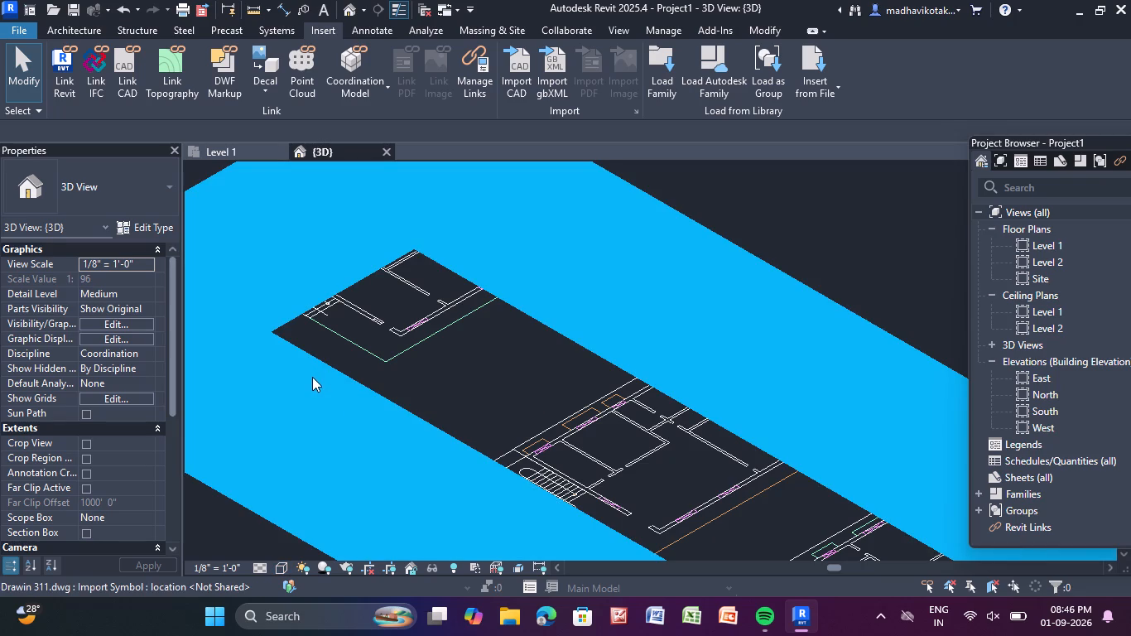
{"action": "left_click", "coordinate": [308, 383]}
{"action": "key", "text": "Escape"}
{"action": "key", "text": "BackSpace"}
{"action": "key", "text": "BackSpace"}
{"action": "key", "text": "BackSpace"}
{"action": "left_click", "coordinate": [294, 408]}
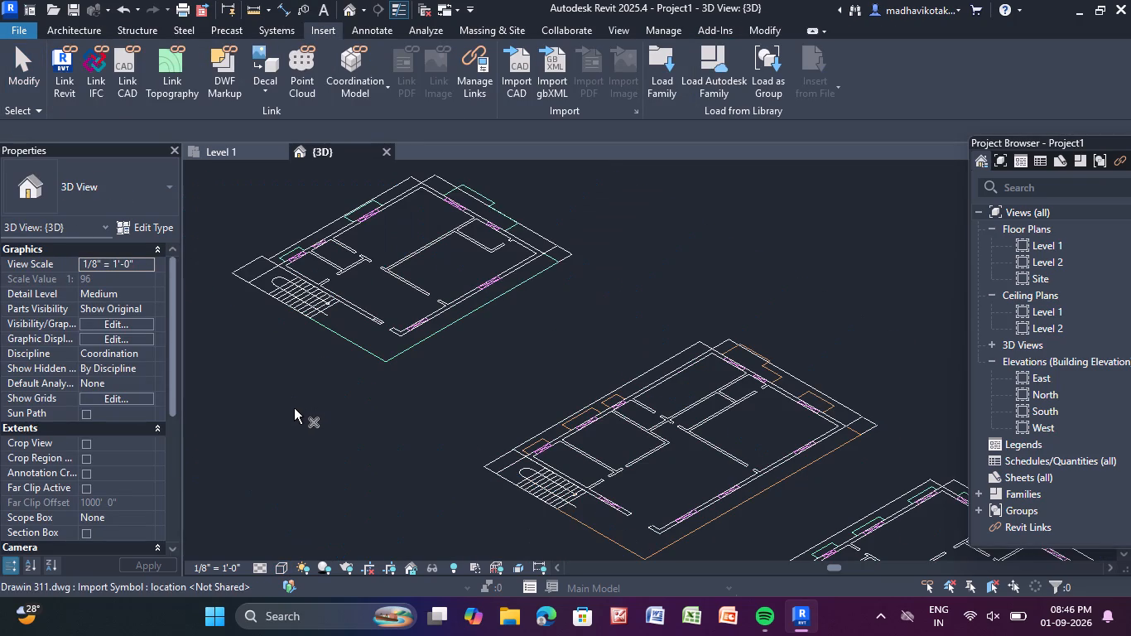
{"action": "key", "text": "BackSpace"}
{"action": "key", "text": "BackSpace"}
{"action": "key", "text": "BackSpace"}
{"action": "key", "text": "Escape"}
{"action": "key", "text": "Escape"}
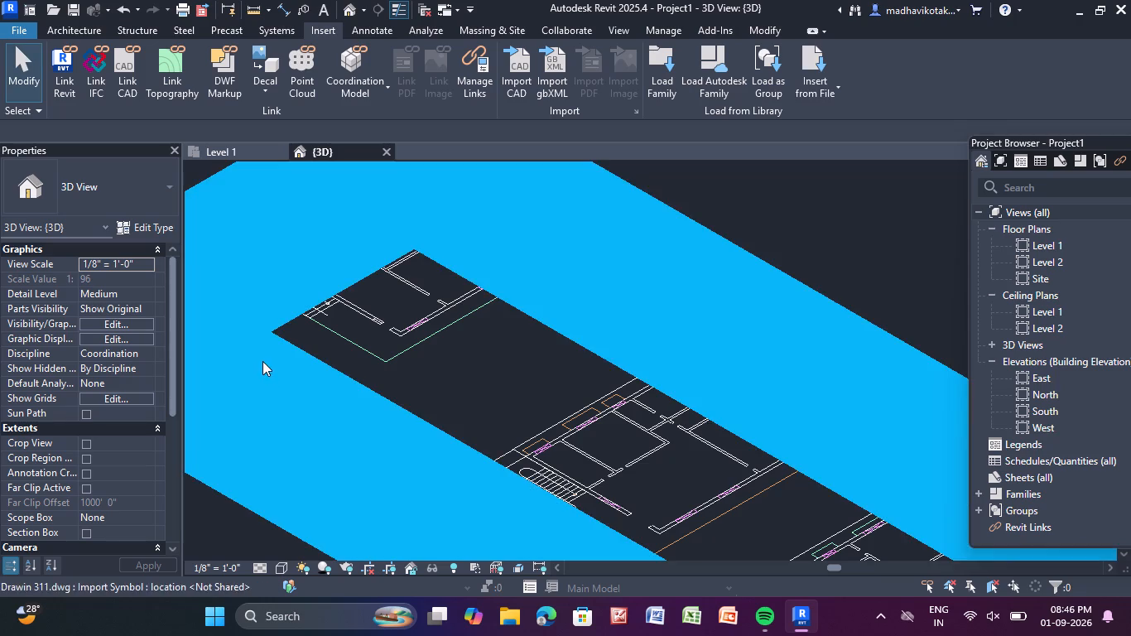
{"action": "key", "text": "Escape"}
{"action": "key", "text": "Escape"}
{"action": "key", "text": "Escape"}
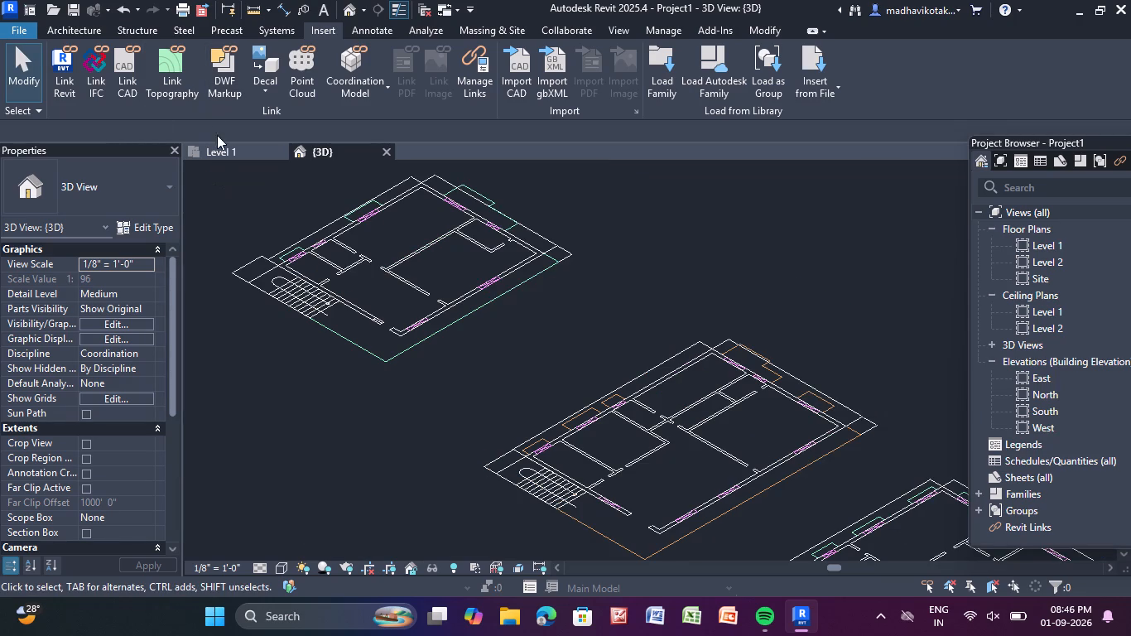
Return to the Level 1 floor plan and examine the linked plan around the Master Bed Room's outer corner, leaving nothing selected.
{"action": "left_click", "coordinate": [227, 149]}
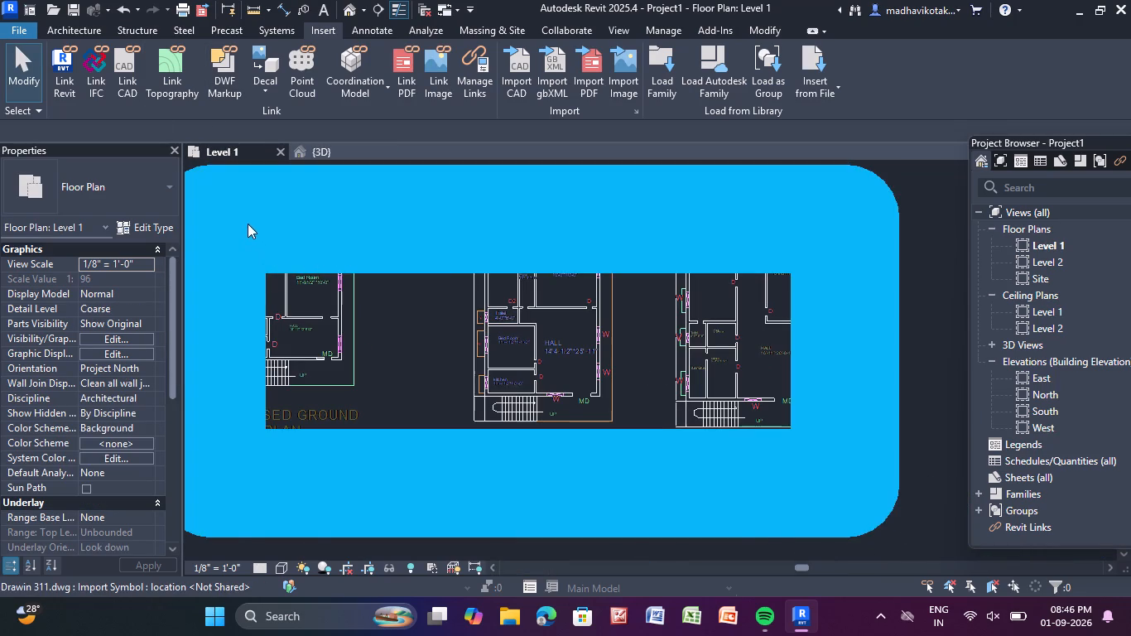
{"action": "left_click", "coordinate": [231, 201]}
{"action": "left_click_drag", "start_coordinate": [231, 201], "coordinate": [411, 209]}
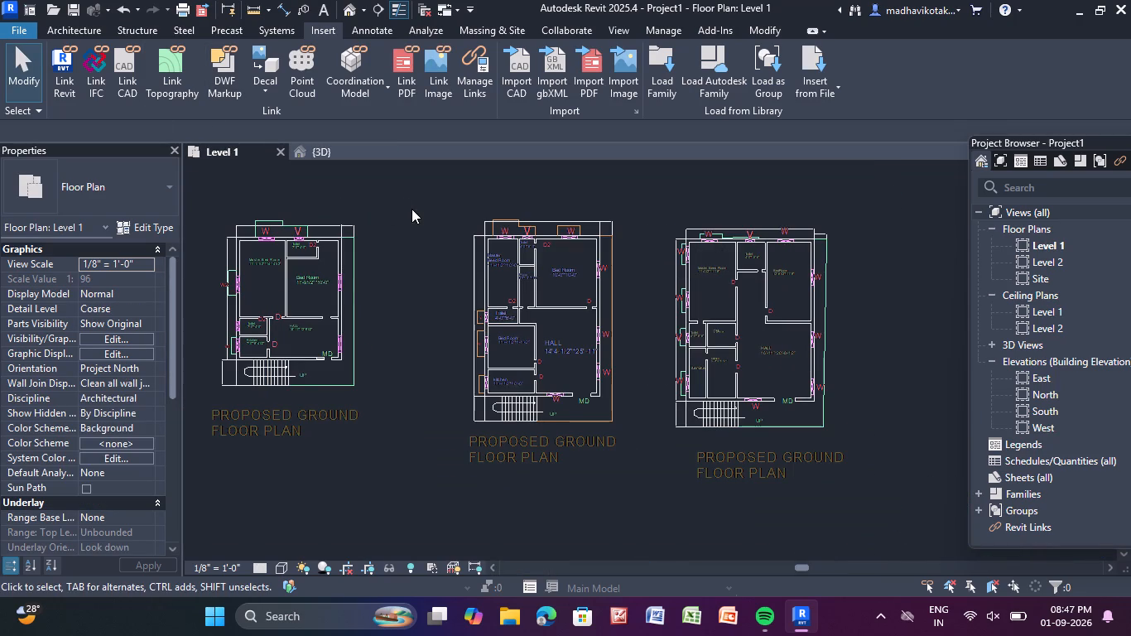
{"action": "scroll", "coordinate": [313, 246], "scroll_direction": "up", "scroll_amount": 3}
{"action": "middle_click_drag", "start_coordinate": [320, 246], "coordinate": [508, 250]}
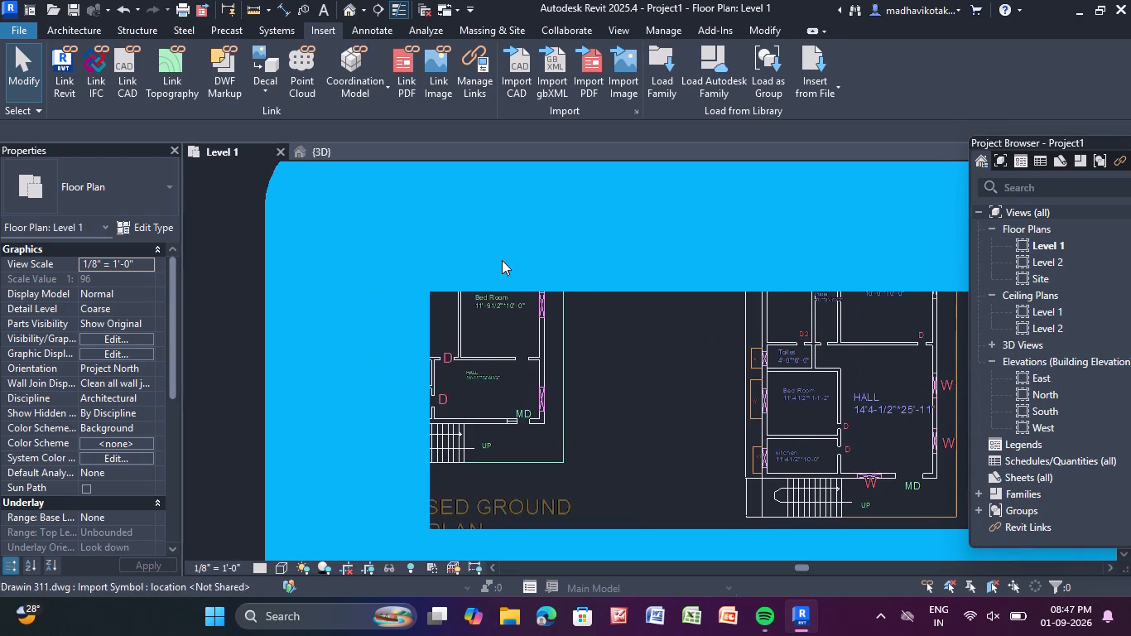
{"action": "key", "text": "Escape"}
{"action": "left_click", "coordinate": [392, 213]}
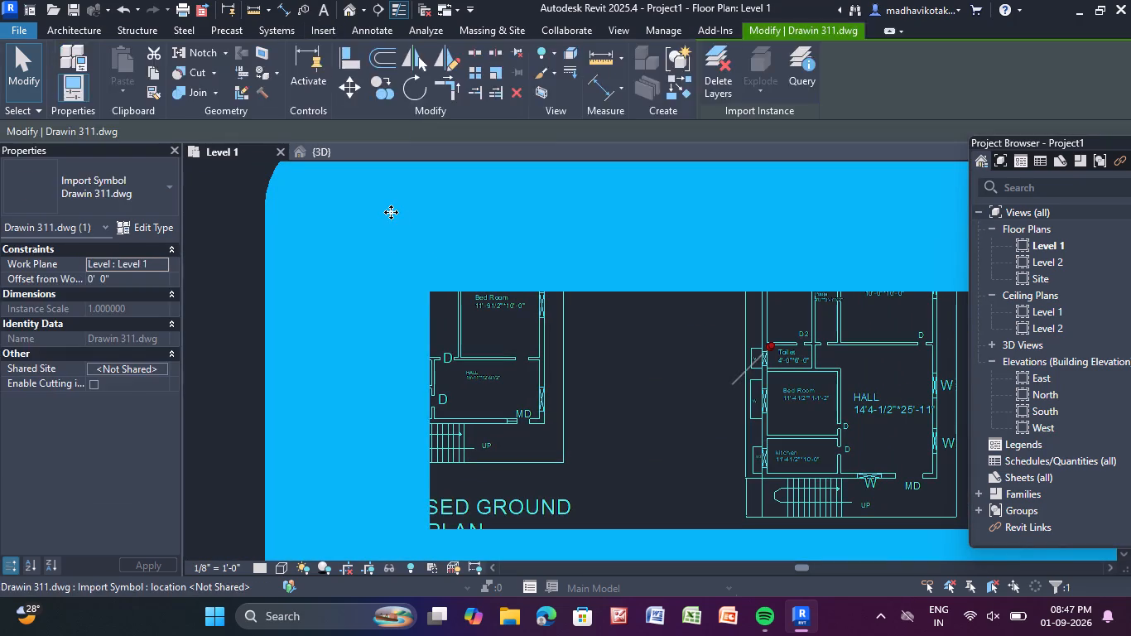
{"action": "key", "text": "Escape"}
{"action": "key", "text": "Escape"}
{"action": "key", "text": "Escape"}
{"action": "key", "text": "Escape"}
{"action": "key", "text": "Escape"}
{"action": "key", "text": "Escape"}
{"action": "key", "text": "Escape"}
{"action": "key", "text": "Escape"}
{"action": "key", "text": "Escape"}
{"action": "key", "text": "Escape"}
{"action": "key", "text": "Escape"}
{"action": "key", "text": "Escape"}
{"action": "key", "text": "Escape"}
{"action": "key", "text": "Escape"}
{"action": "key", "text": "Escape"}
{"action": "key", "text": "Escape"}
{"action": "key", "text": "Escape"}
{"action": "key", "text": "Escape"}
{"action": "key", "text": "Escape"}
{"action": "key", "text": "Escape"}
{"action": "key", "text": "Escape"}
{"action": "key", "text": "Escape"}
{"action": "key", "text": "Escape"}
{"action": "key", "text": "Escape"}
{"action": "key", "text": "Escape"}
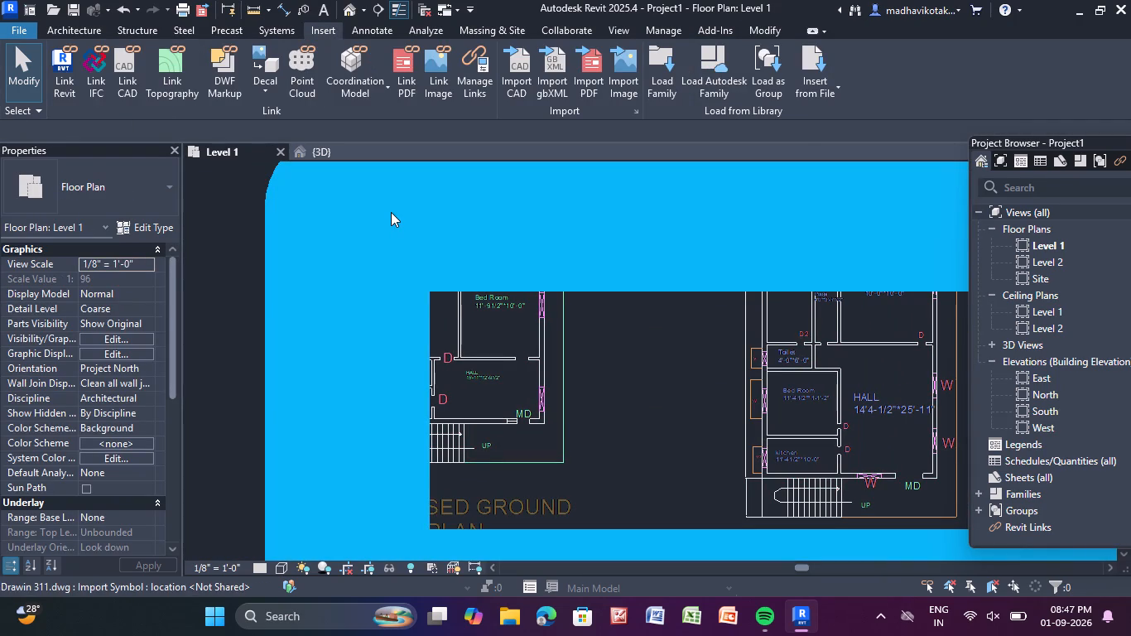
{"action": "scroll", "coordinate": [389, 212], "scroll_direction": "up", "scroll_amount": 5}
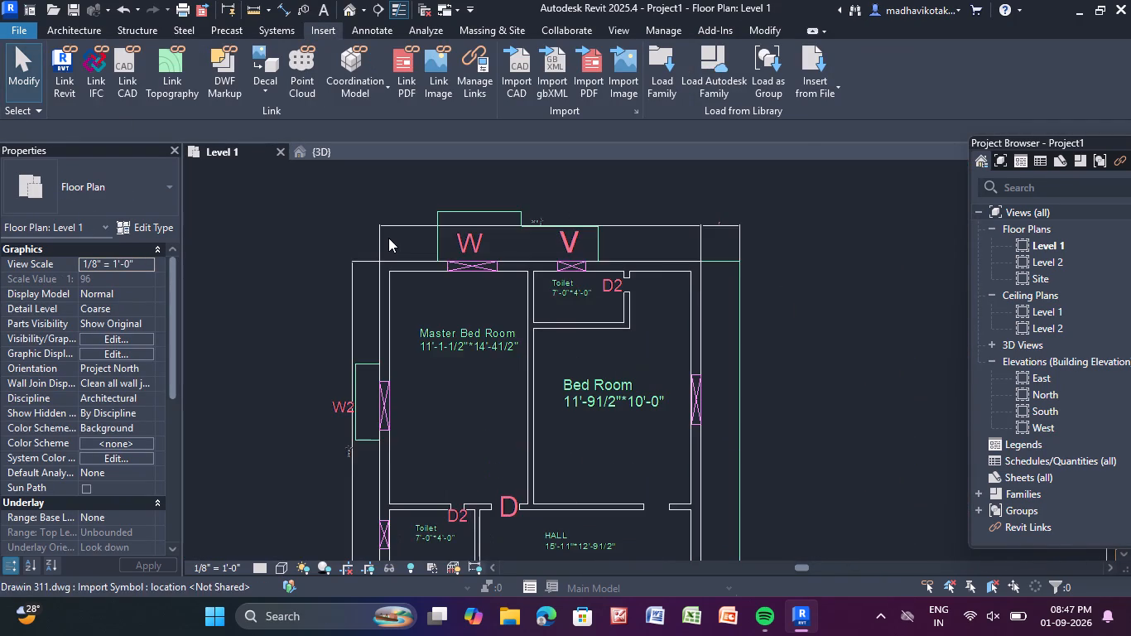
{"action": "scroll", "coordinate": [388, 236], "scroll_direction": "up", "scroll_amount": 9}
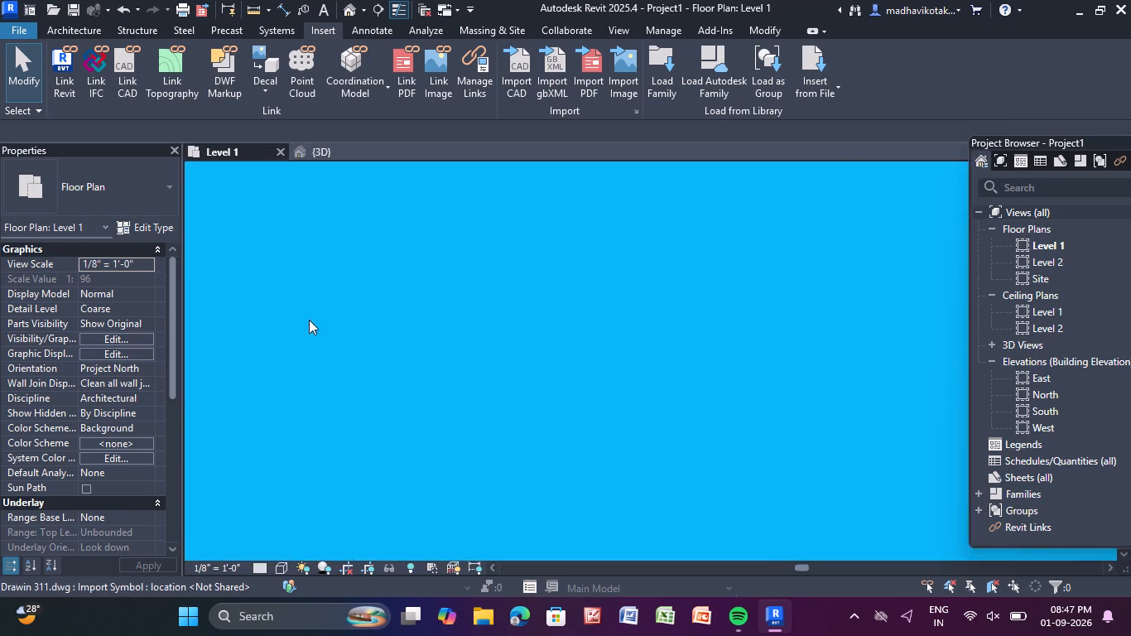
{"action": "key", "text": "BackSpace"}
{"action": "key", "text": "BackSpace"}
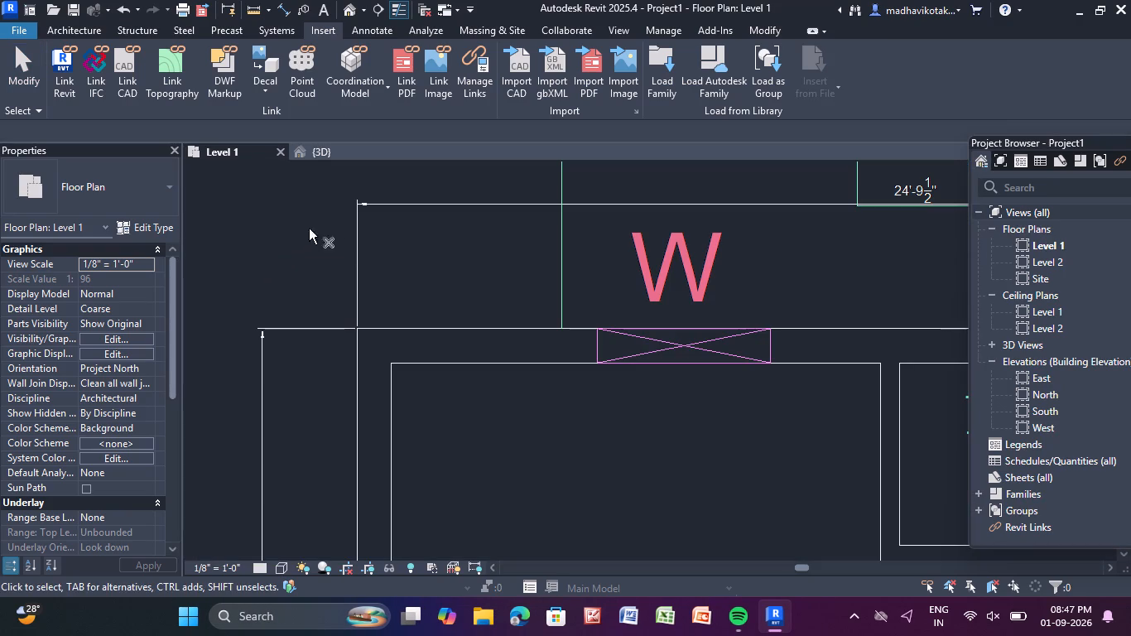
{"action": "left_click", "coordinate": [382, 244]}
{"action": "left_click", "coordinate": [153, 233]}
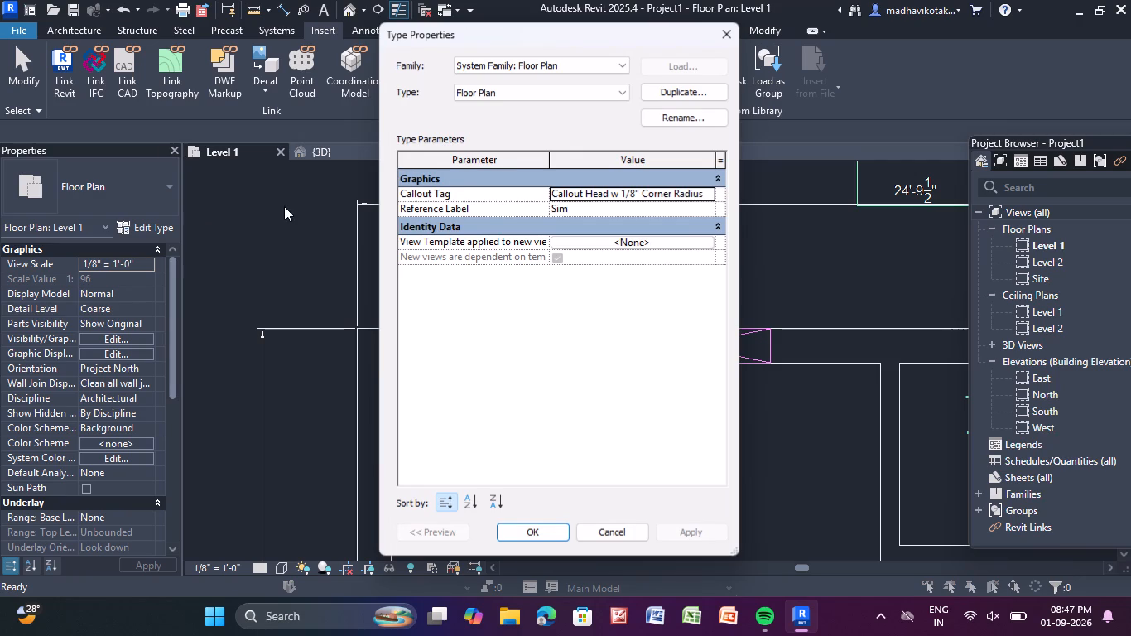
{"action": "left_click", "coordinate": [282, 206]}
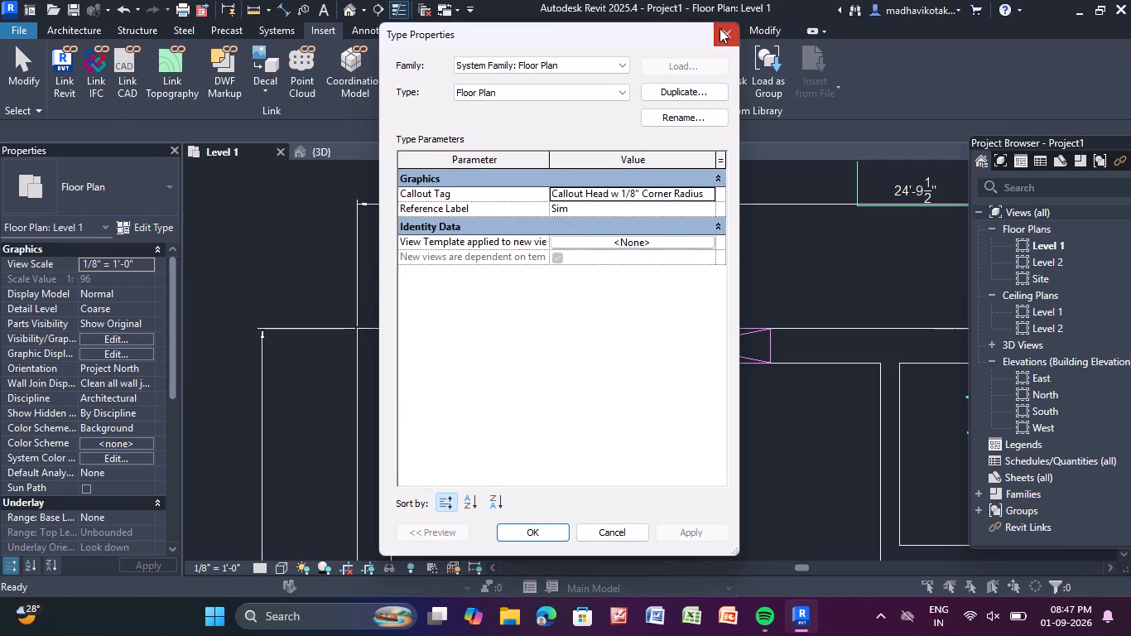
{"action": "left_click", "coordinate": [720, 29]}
Start the Wall tool and duplicate the Basic Wall type Generic - 8" as Generic -9".
{"action": "left_click", "coordinate": [70, 28]}
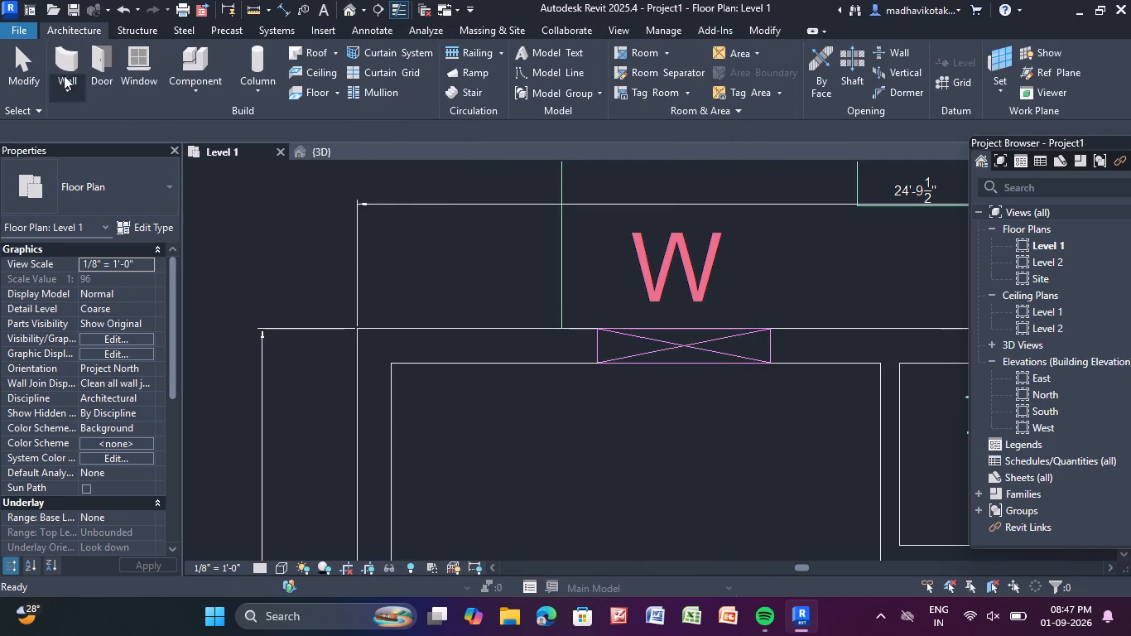
{"action": "left_click", "coordinate": [64, 68]}
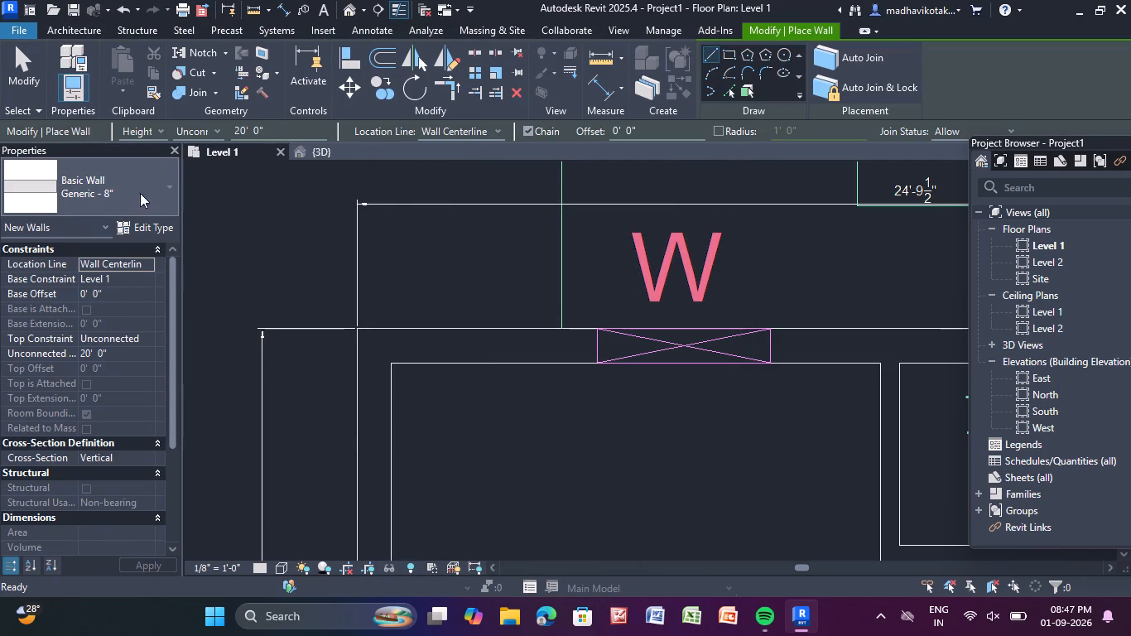
{"action": "left_click", "coordinate": [168, 181]}
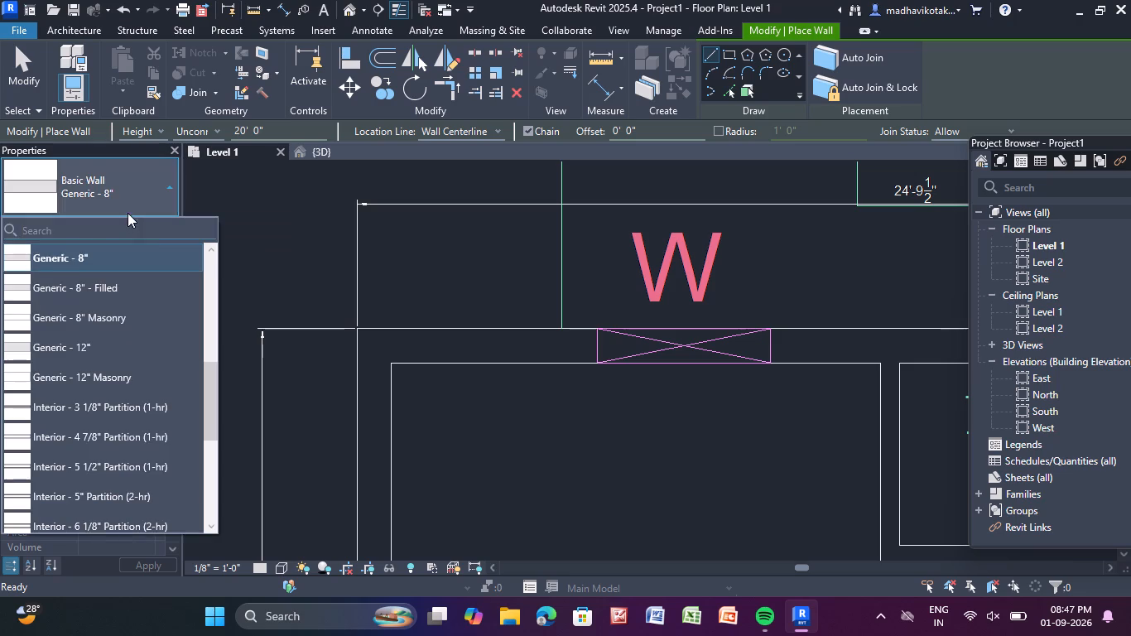
{"action": "left_click", "coordinate": [128, 213]}
{"action": "left_click", "coordinate": [136, 227]}
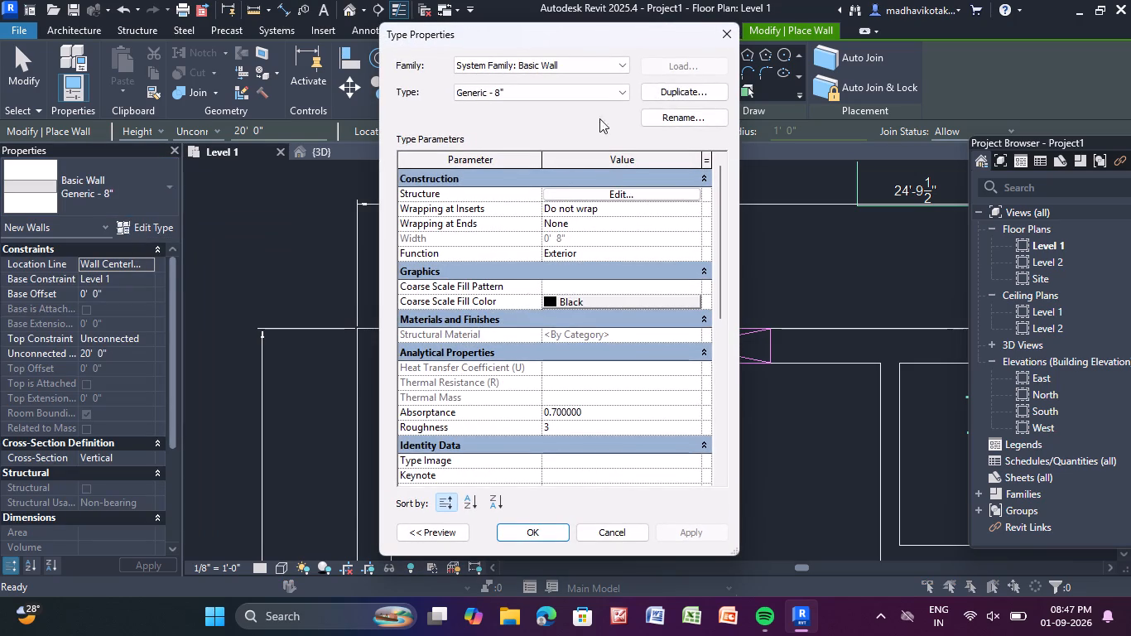
{"action": "left_click", "coordinate": [683, 82]}
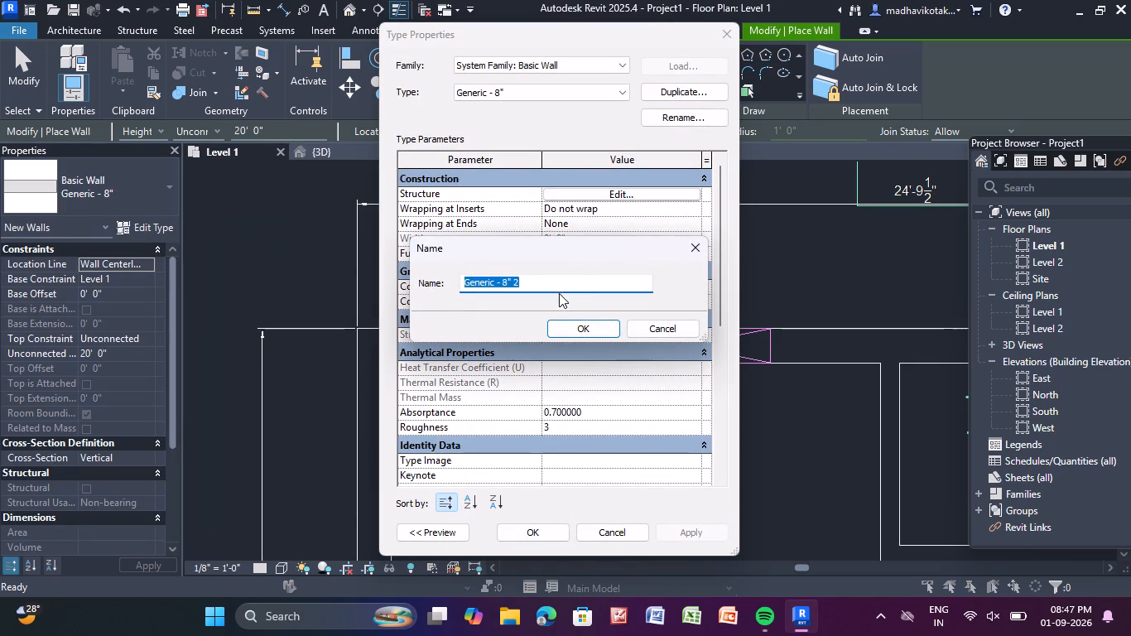
{"action": "left_click", "coordinate": [559, 288]}
{"action": "key", "text": "BackSpace"}
{"action": "key", "text": "BackSpace"}
{"action": "key", "text": "BackSpace"}
{"action": "key", "text": "BackSpace"}
{"action": "key", "text": "BackSpace"}
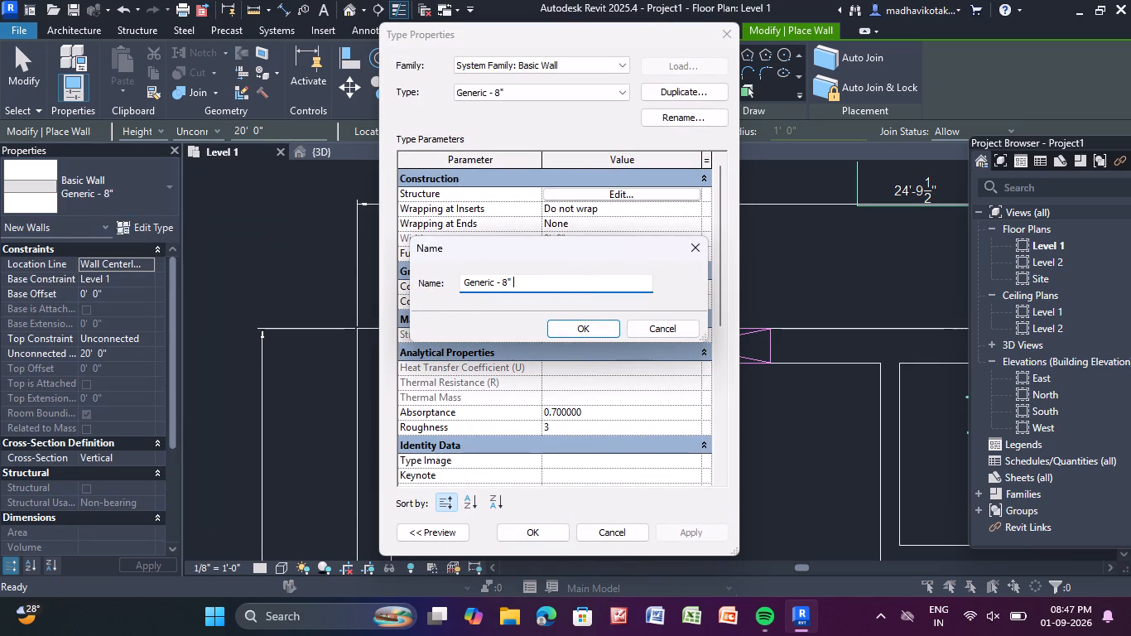
{"action": "key", "text": "9"}
{"action": "key", "text": "shift+quotedbl"}
{"action": "key", "text": "shift+Return"}
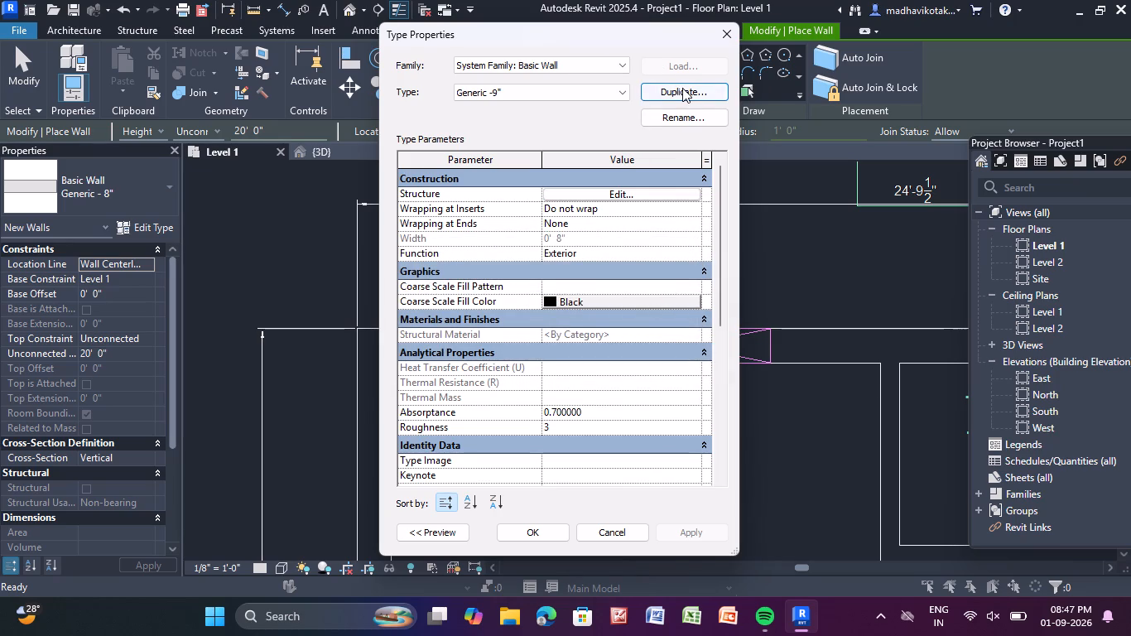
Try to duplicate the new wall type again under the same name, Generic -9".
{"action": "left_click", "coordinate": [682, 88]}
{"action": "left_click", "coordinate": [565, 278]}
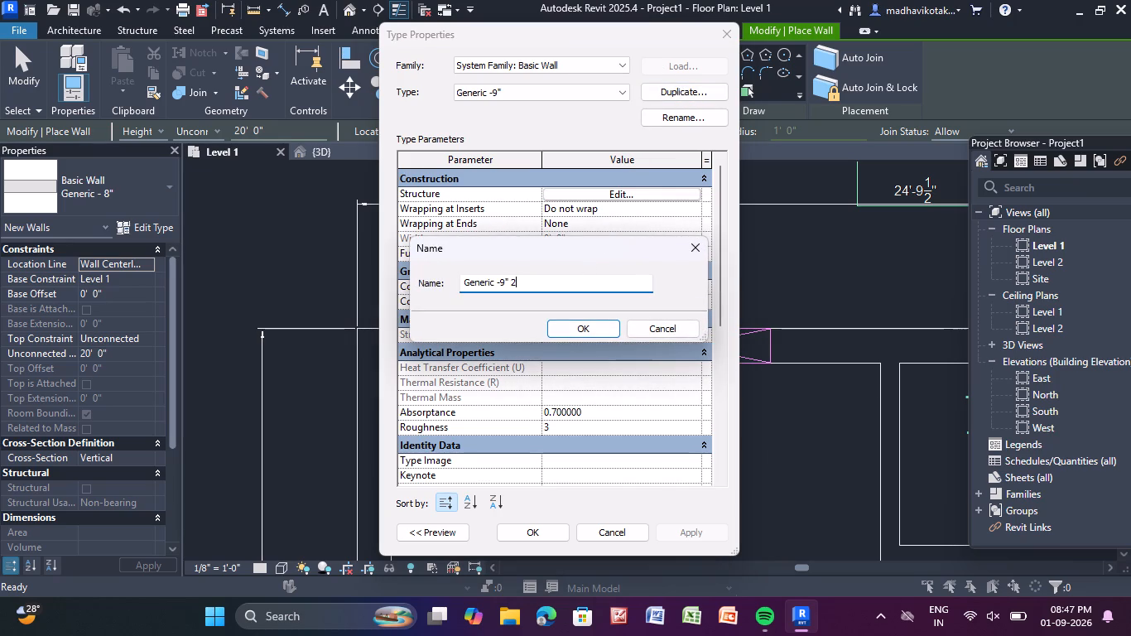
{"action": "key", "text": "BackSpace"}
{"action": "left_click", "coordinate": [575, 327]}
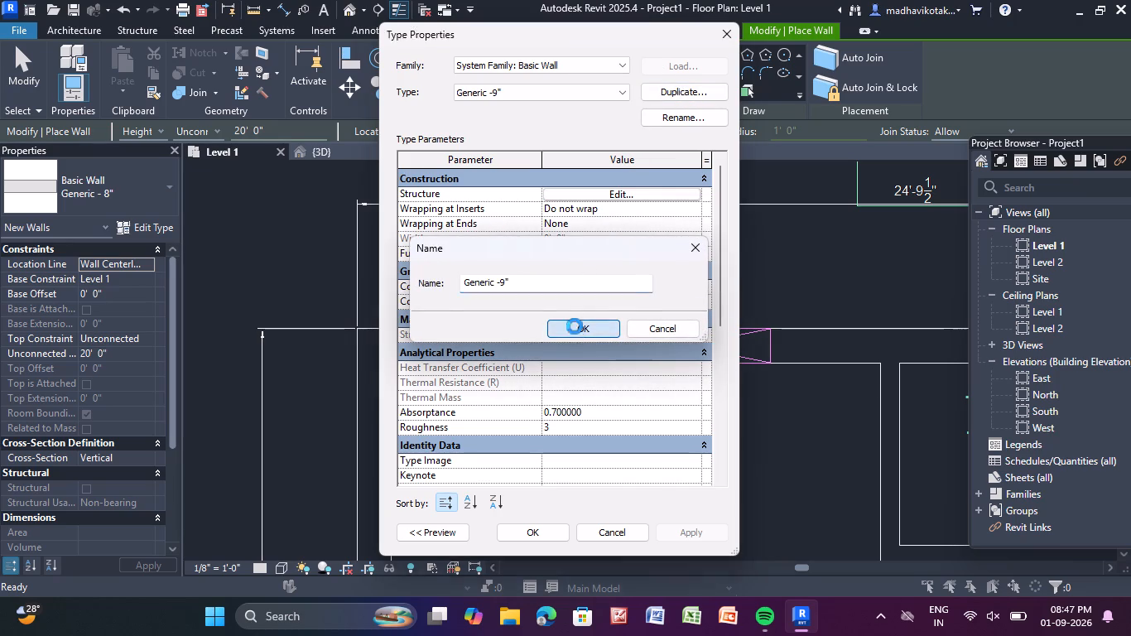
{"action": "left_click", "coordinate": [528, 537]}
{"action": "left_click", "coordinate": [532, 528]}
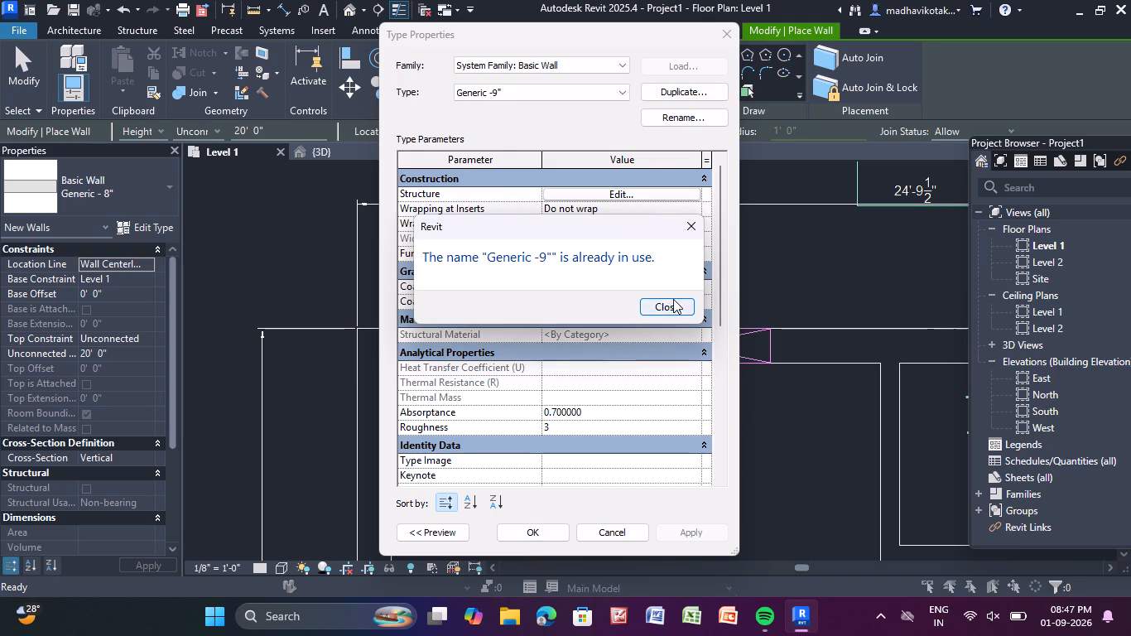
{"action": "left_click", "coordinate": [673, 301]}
Accept the type properties so that Generic -9" is the current type for new walls.
{"action": "left_click", "coordinate": [535, 526]}
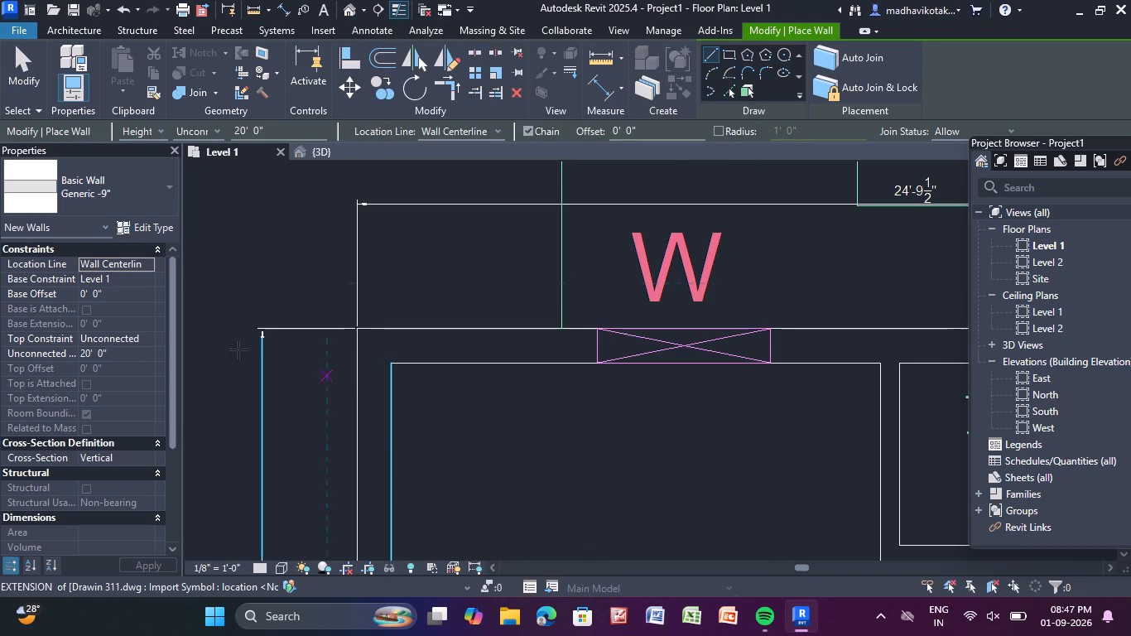
{"action": "scroll", "coordinate": [135, 206], "scroll_direction": "up", "scroll_amount": 4}
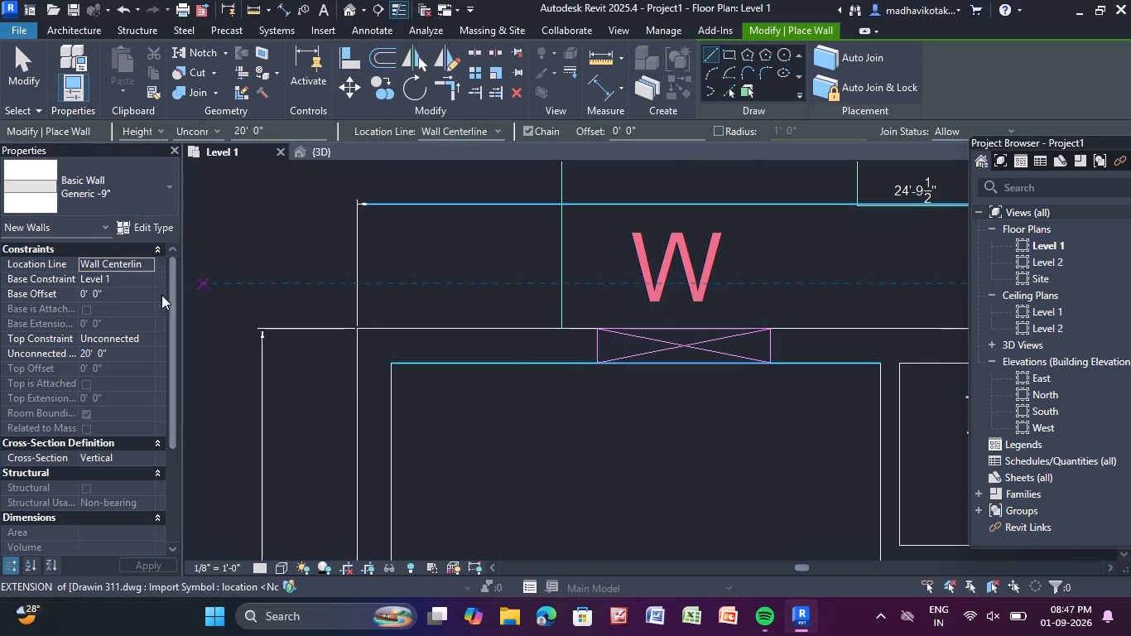
Duplicate the Generic -9" wall type under the name 4.5".
{"action": "left_click", "coordinate": [150, 225]}
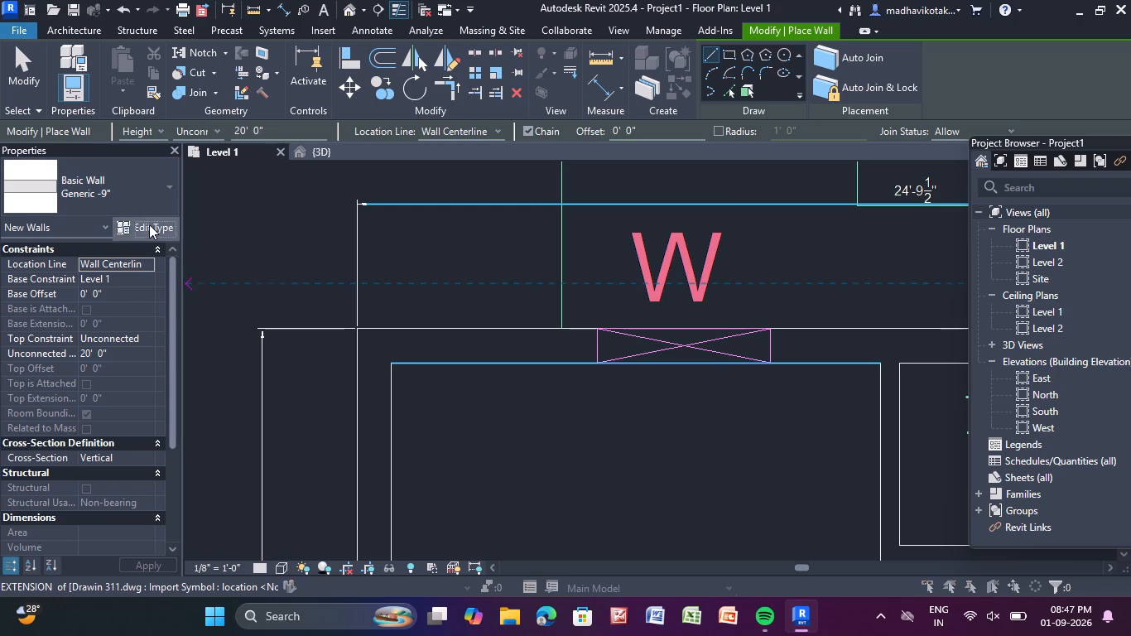
{"action": "left_click", "coordinate": [676, 95]}
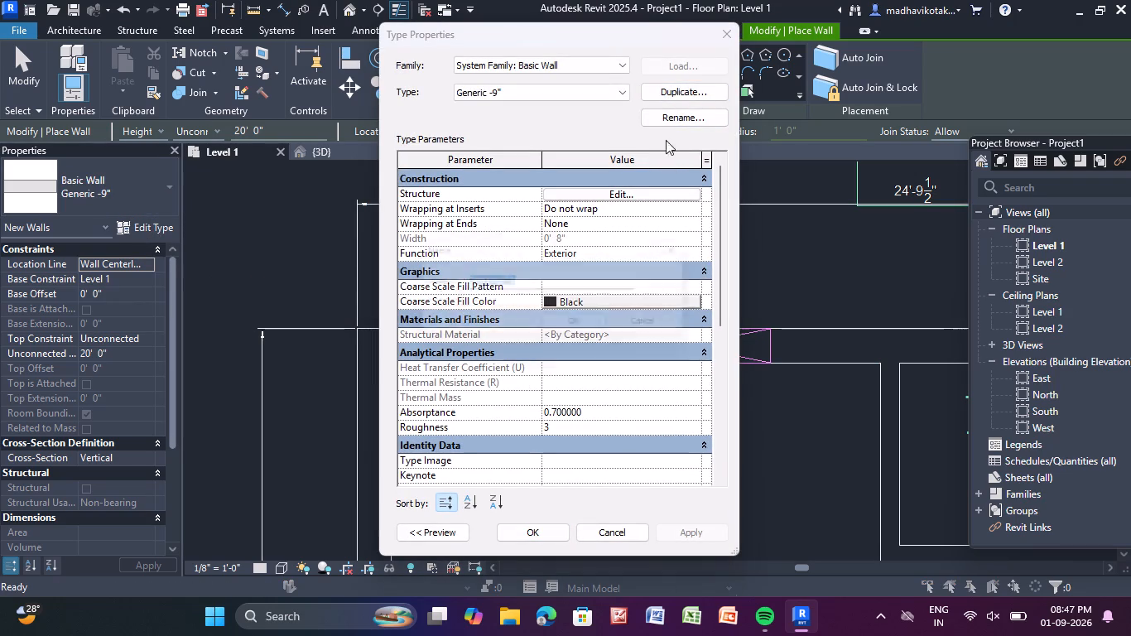
{"action": "left_click", "coordinate": [550, 280]}
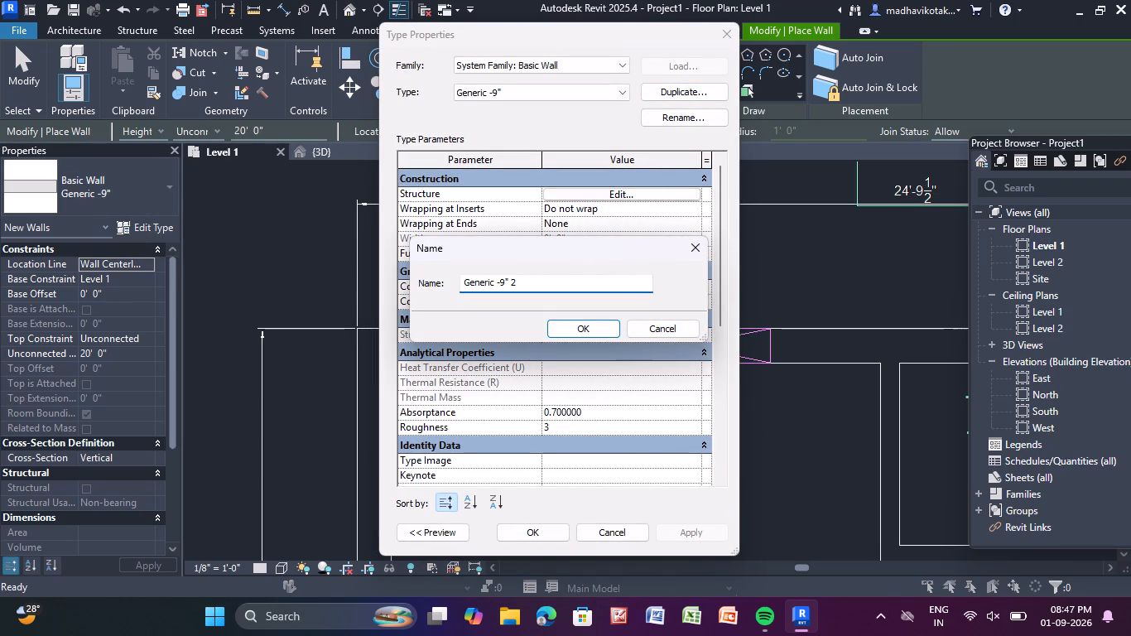
{"action": "key", "text": "BackSpace"}
{"action": "key", "text": "BackSpace"}
{"action": "key", "text": "BackSpace"}
{"action": "key", "text": "BackSpace"}
{"action": "key", "text": "BackSpace"}
{"action": "key", "text": "BackSpace"}
{"action": "key", "text": "BackSpace"}
{"action": "key", "text": "BackSpace"}
{"action": "key", "text": "BackSpace"}
{"action": "key", "text": "BackSpace"}
{"action": "key", "text": "BackSpace"}
{"action": "key", "text": "BackSpace"}
{"action": "key", "text": "BackSpace"}
{"action": "key", "text": "BackSpace"}
{"action": "key", "text": "BackSpace"}
{"action": "key", "text": "BackSpace"}
{"action": "key", "text": "BackSpace"}
{"action": "key", "text": "BackSpace"}
{"action": "key", "text": "BackSpace"}
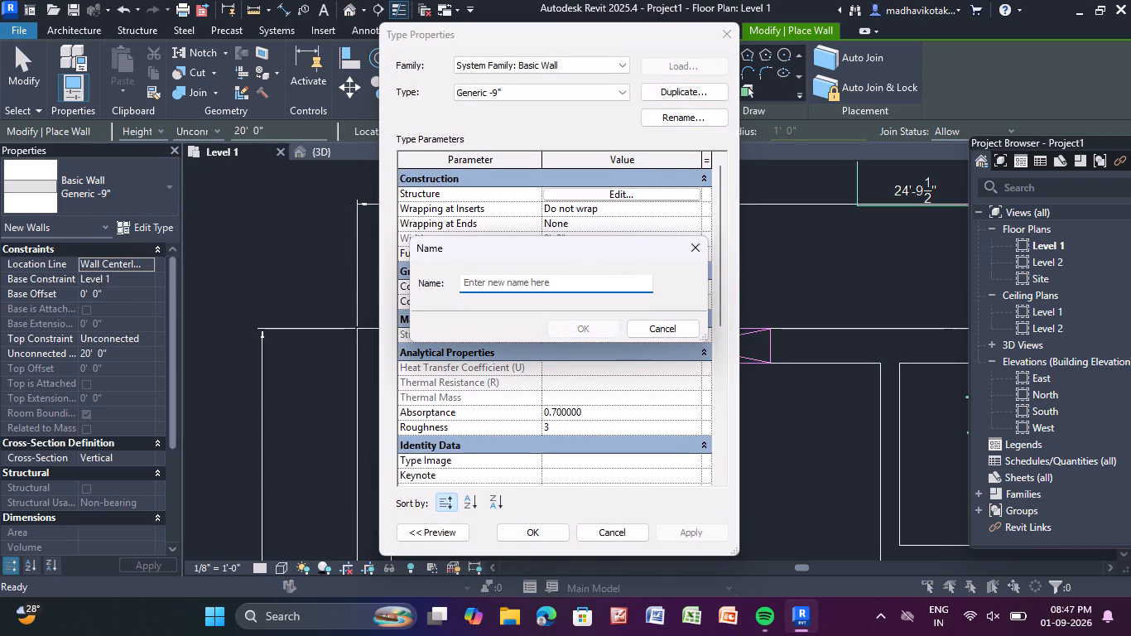
{"action": "key", "text": "5"}
{"action": "key", "text": "BackSpace"}
{"action": "key", "text": "BackSpace"}
{"action": "type", "text": "4.5"}
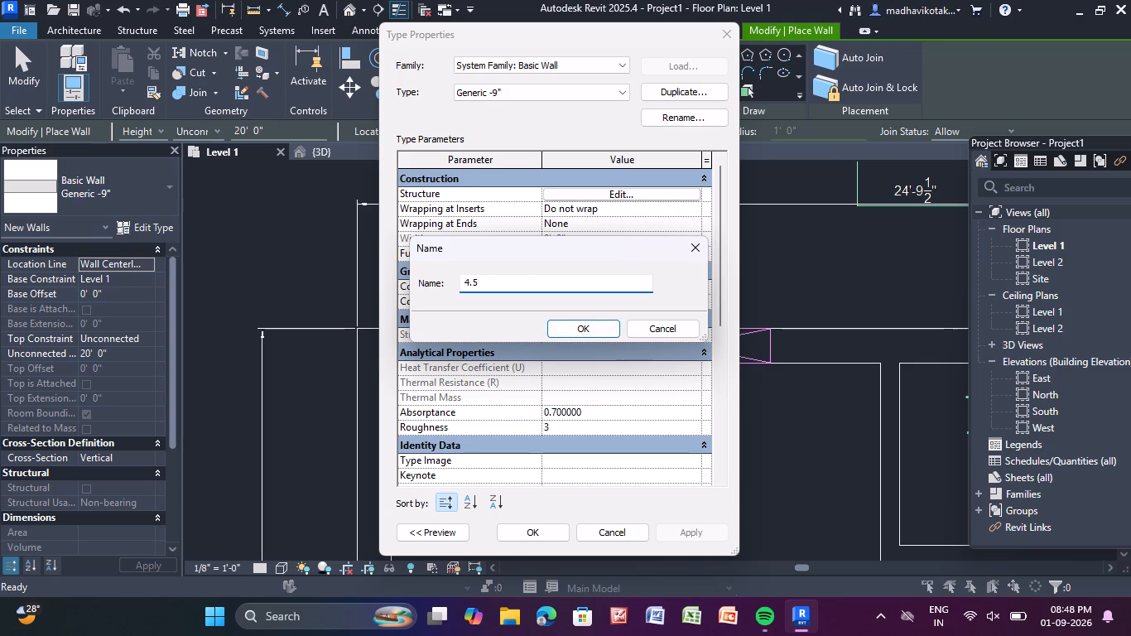
{"action": "key", "text": "shift+quotedbl"}
{"action": "key", "text": "Return"}
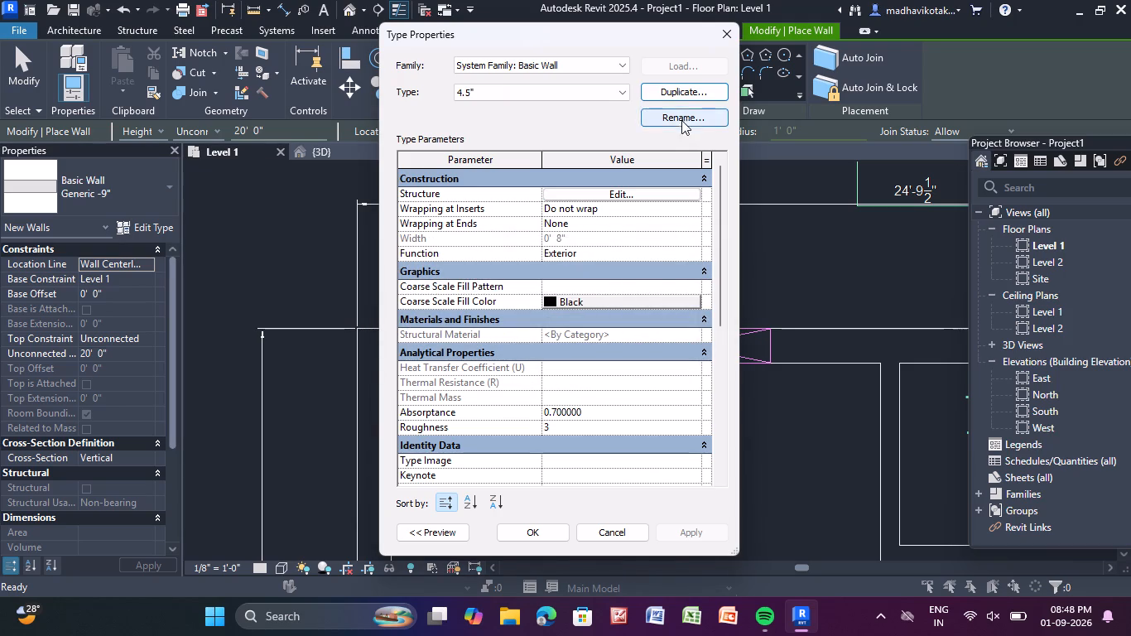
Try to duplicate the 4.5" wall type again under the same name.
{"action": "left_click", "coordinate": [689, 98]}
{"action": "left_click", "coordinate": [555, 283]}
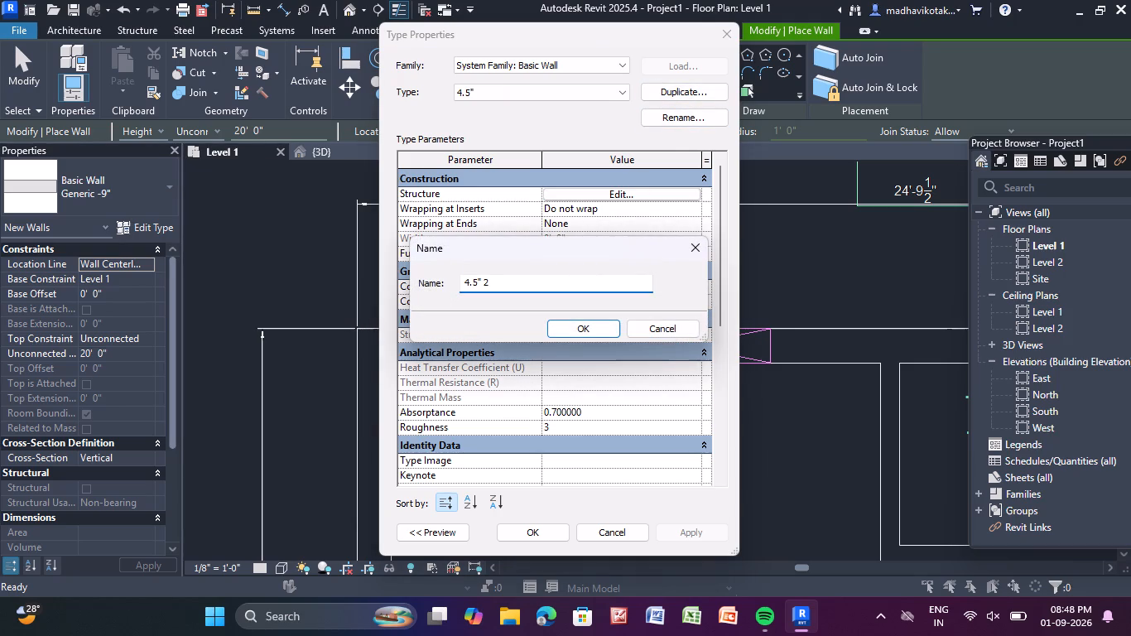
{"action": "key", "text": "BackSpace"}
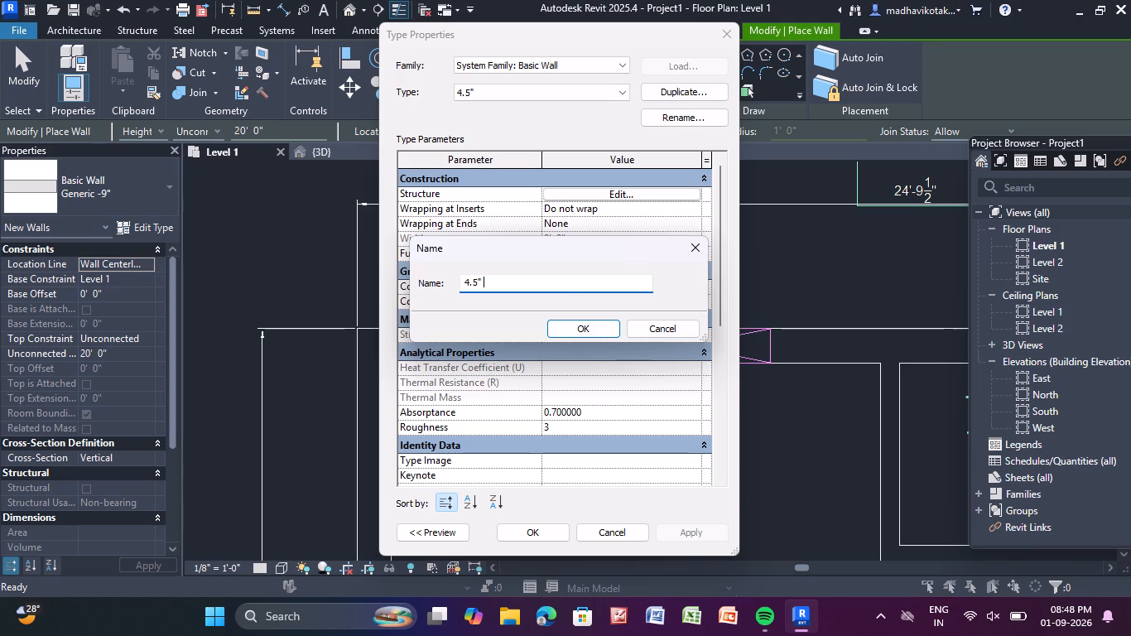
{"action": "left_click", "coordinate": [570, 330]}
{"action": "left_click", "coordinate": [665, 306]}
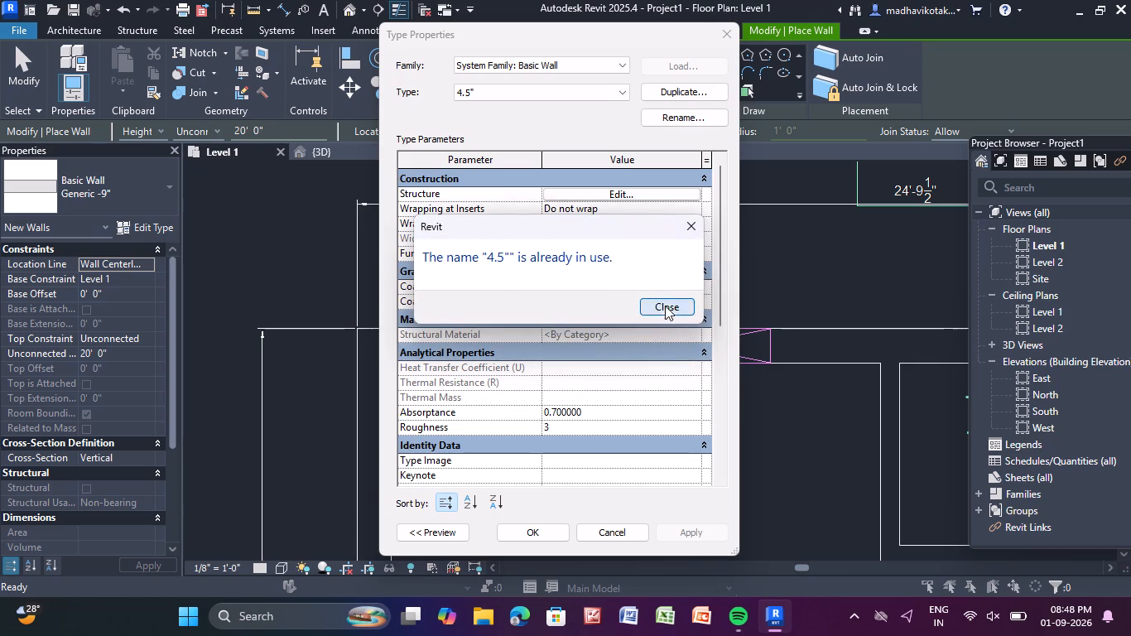
Accept the type properties so that 4.5" is the current type for new walls.
{"action": "left_click", "coordinate": [559, 532]}
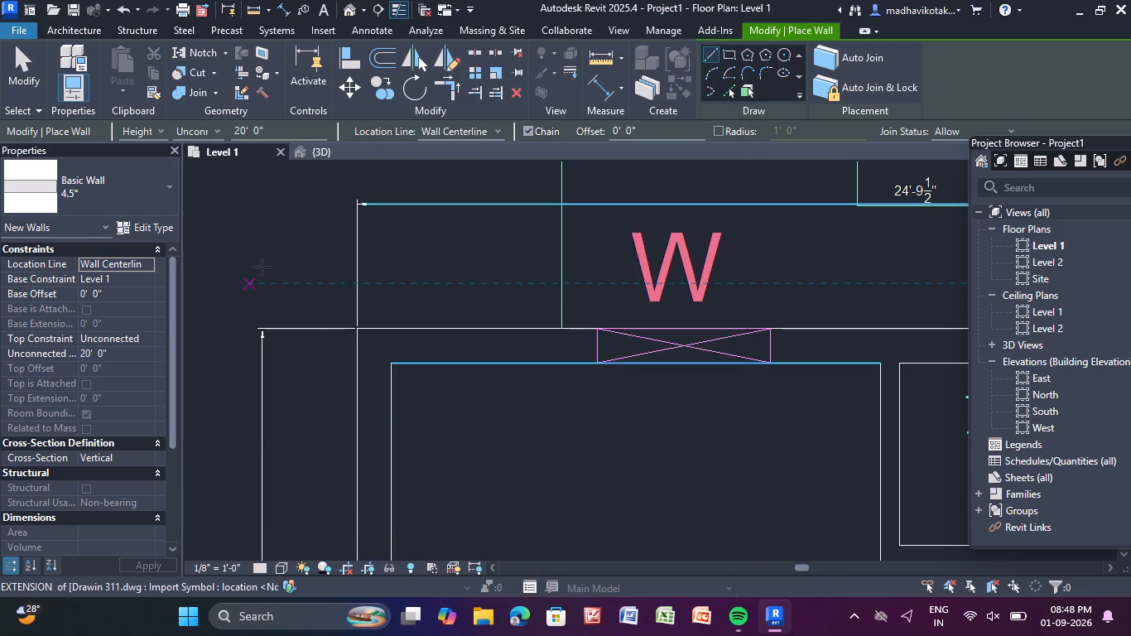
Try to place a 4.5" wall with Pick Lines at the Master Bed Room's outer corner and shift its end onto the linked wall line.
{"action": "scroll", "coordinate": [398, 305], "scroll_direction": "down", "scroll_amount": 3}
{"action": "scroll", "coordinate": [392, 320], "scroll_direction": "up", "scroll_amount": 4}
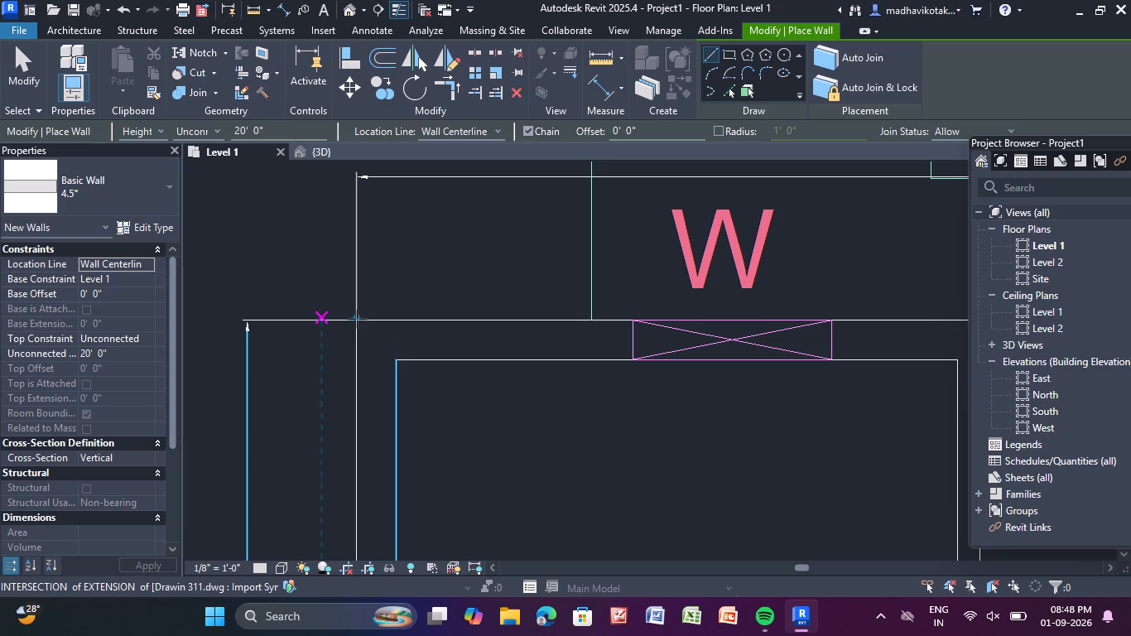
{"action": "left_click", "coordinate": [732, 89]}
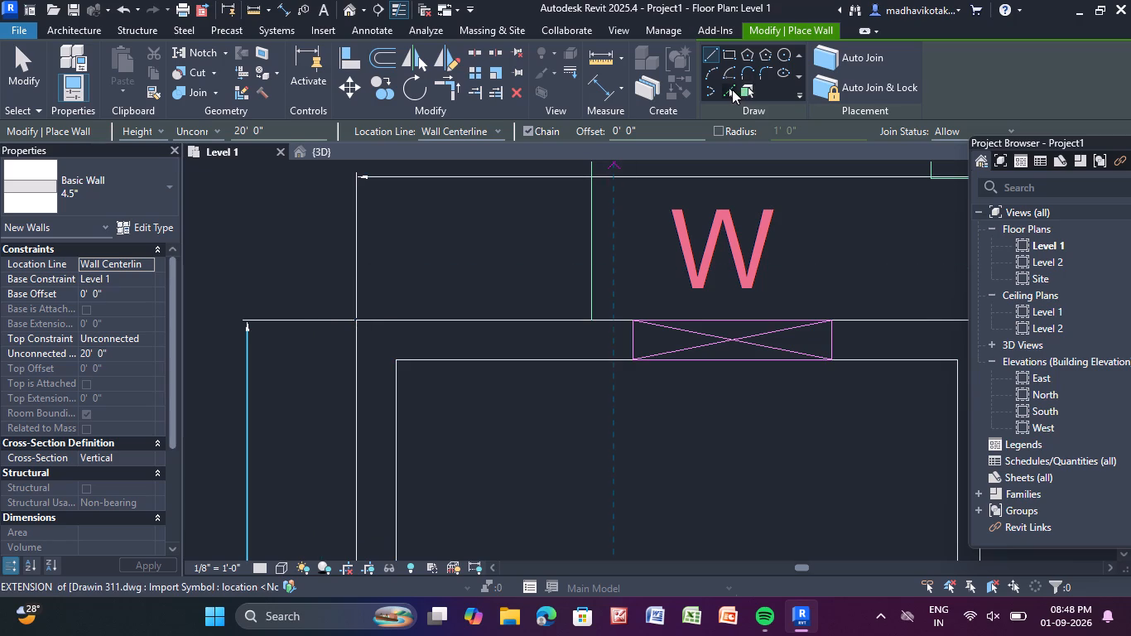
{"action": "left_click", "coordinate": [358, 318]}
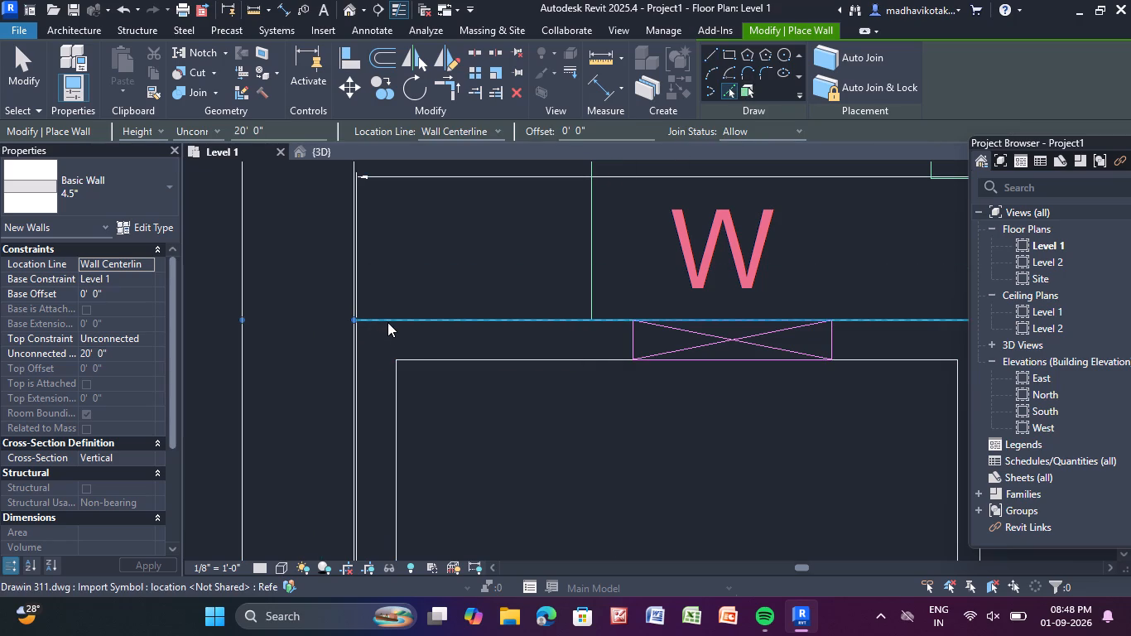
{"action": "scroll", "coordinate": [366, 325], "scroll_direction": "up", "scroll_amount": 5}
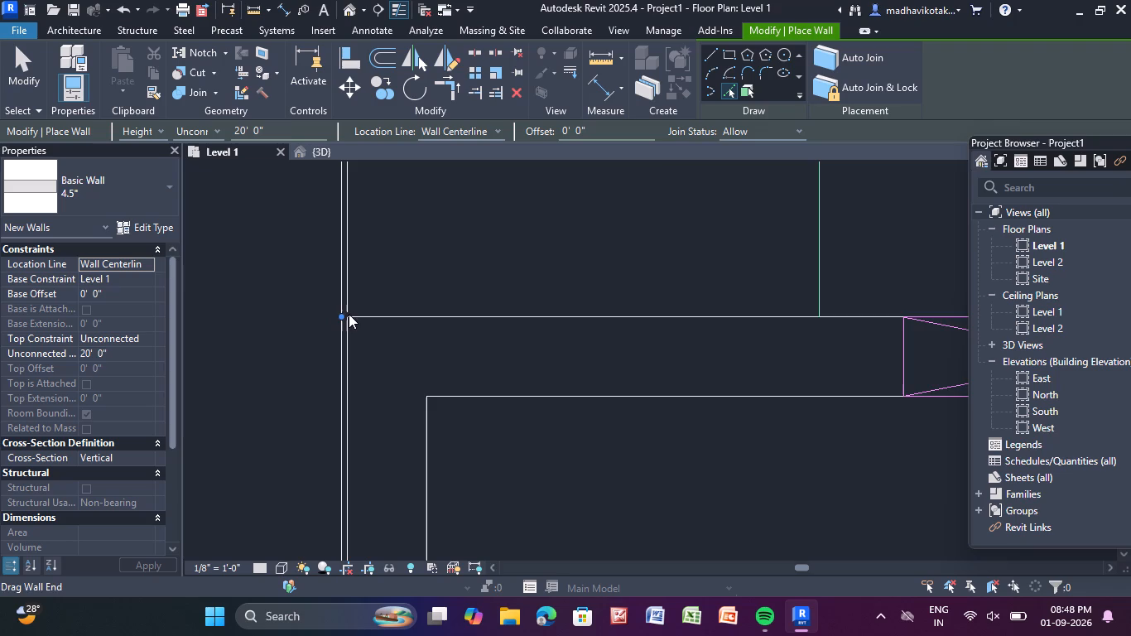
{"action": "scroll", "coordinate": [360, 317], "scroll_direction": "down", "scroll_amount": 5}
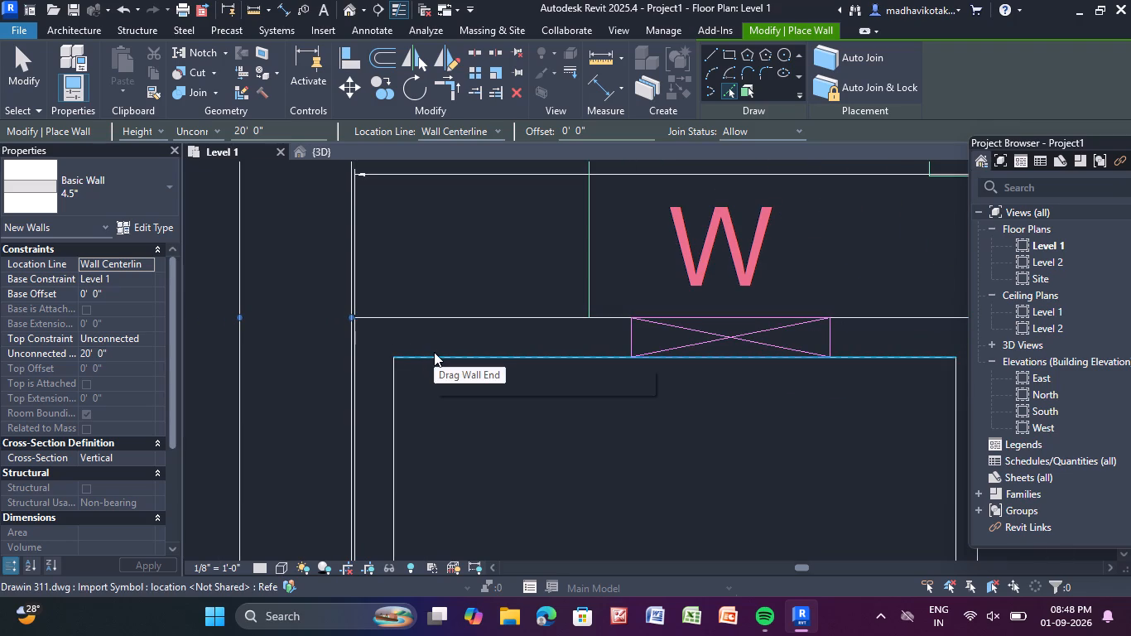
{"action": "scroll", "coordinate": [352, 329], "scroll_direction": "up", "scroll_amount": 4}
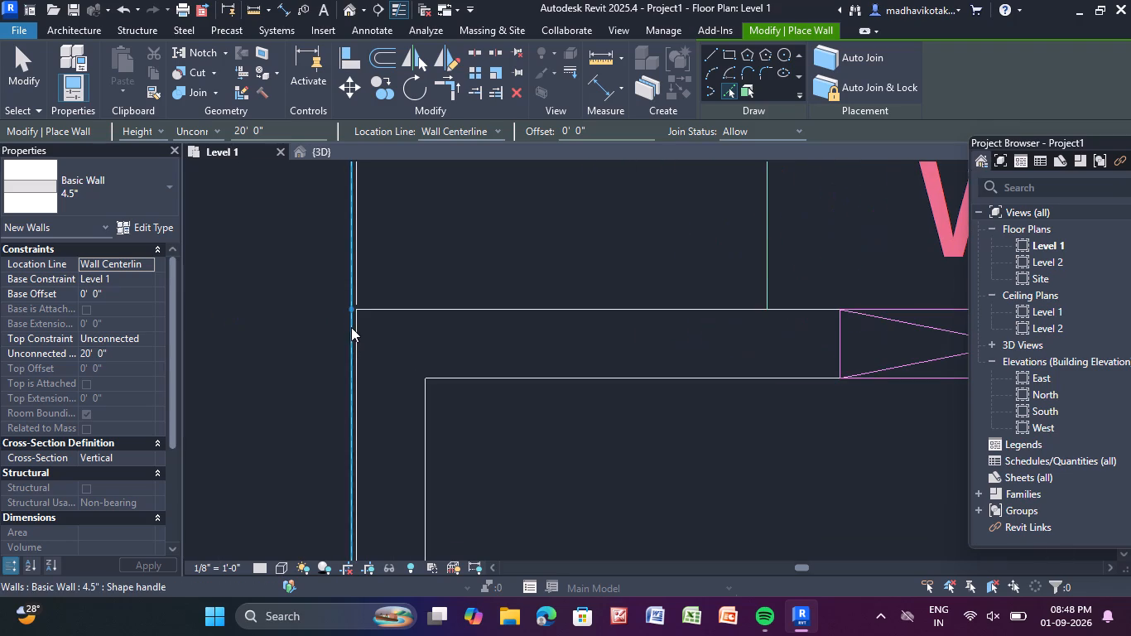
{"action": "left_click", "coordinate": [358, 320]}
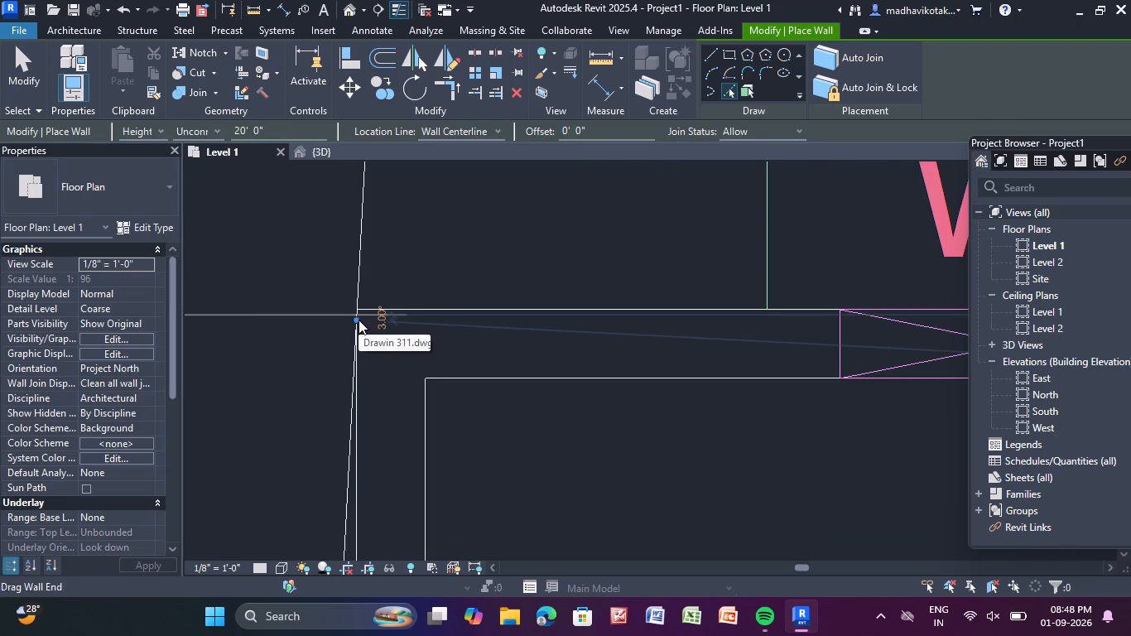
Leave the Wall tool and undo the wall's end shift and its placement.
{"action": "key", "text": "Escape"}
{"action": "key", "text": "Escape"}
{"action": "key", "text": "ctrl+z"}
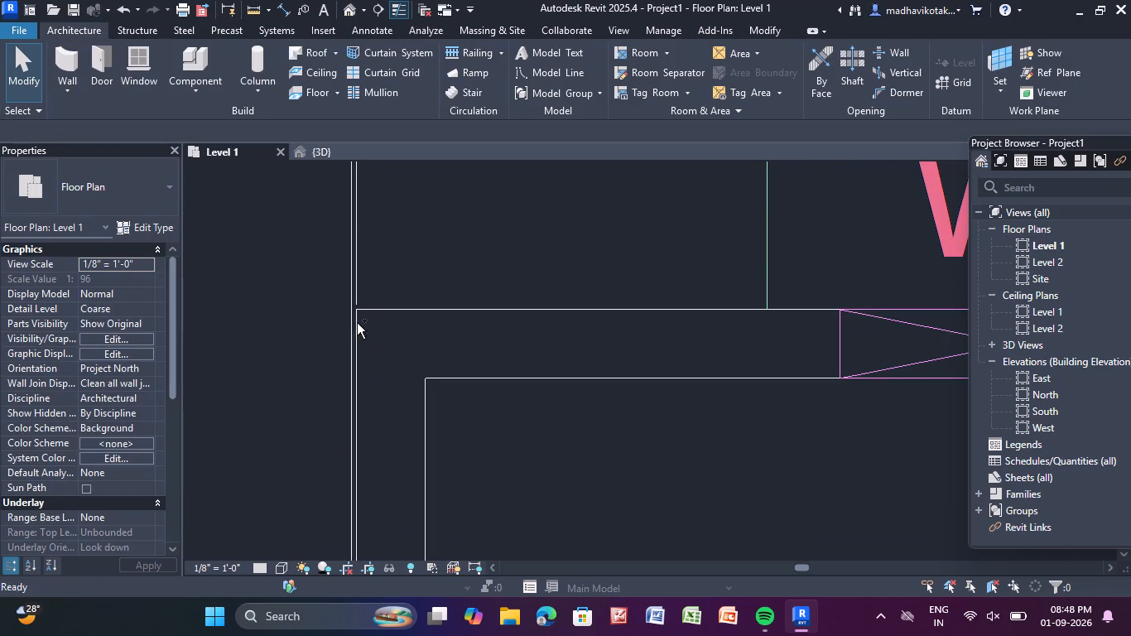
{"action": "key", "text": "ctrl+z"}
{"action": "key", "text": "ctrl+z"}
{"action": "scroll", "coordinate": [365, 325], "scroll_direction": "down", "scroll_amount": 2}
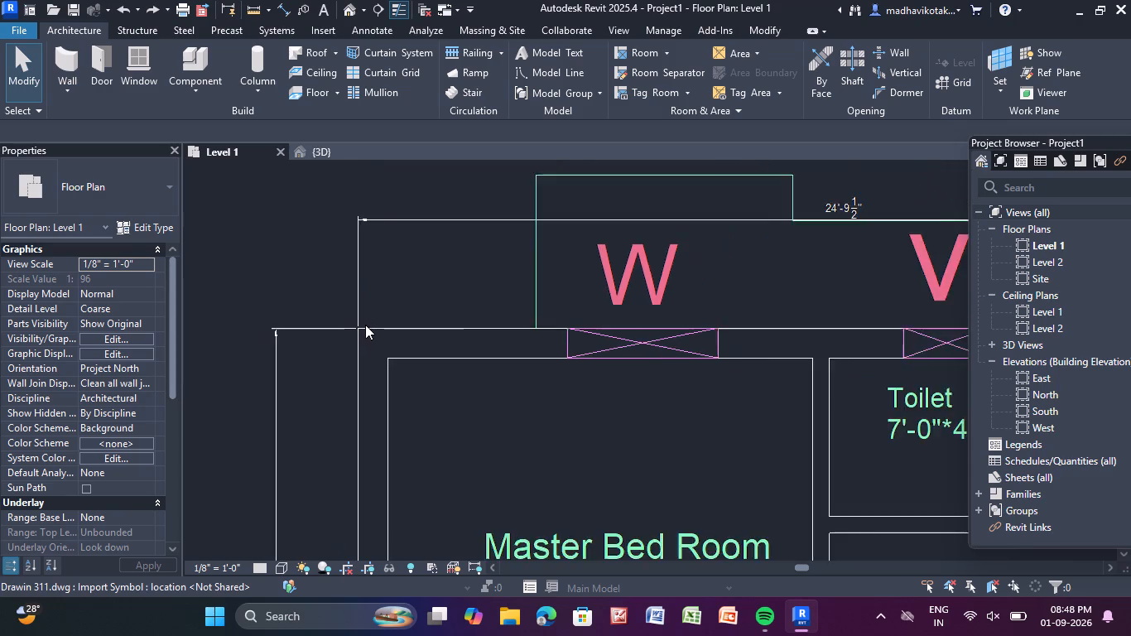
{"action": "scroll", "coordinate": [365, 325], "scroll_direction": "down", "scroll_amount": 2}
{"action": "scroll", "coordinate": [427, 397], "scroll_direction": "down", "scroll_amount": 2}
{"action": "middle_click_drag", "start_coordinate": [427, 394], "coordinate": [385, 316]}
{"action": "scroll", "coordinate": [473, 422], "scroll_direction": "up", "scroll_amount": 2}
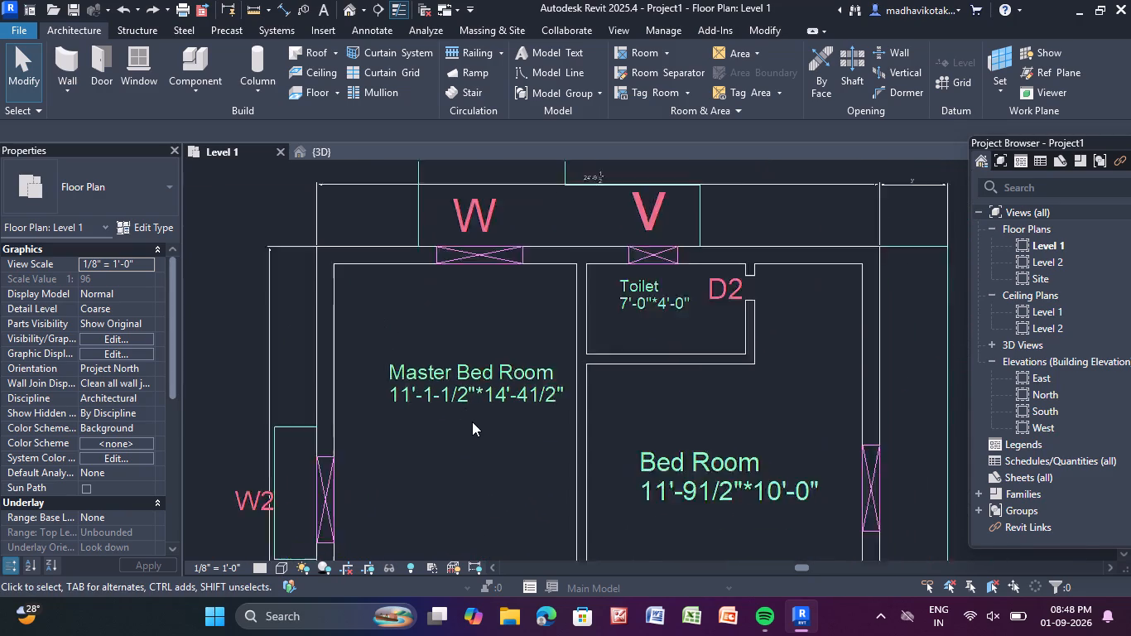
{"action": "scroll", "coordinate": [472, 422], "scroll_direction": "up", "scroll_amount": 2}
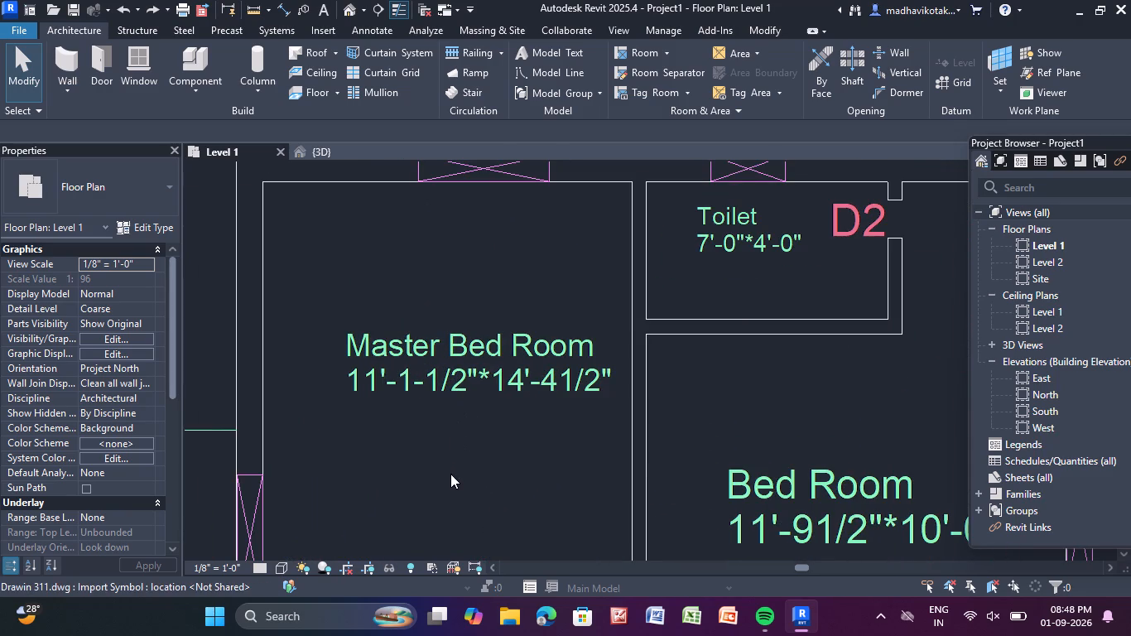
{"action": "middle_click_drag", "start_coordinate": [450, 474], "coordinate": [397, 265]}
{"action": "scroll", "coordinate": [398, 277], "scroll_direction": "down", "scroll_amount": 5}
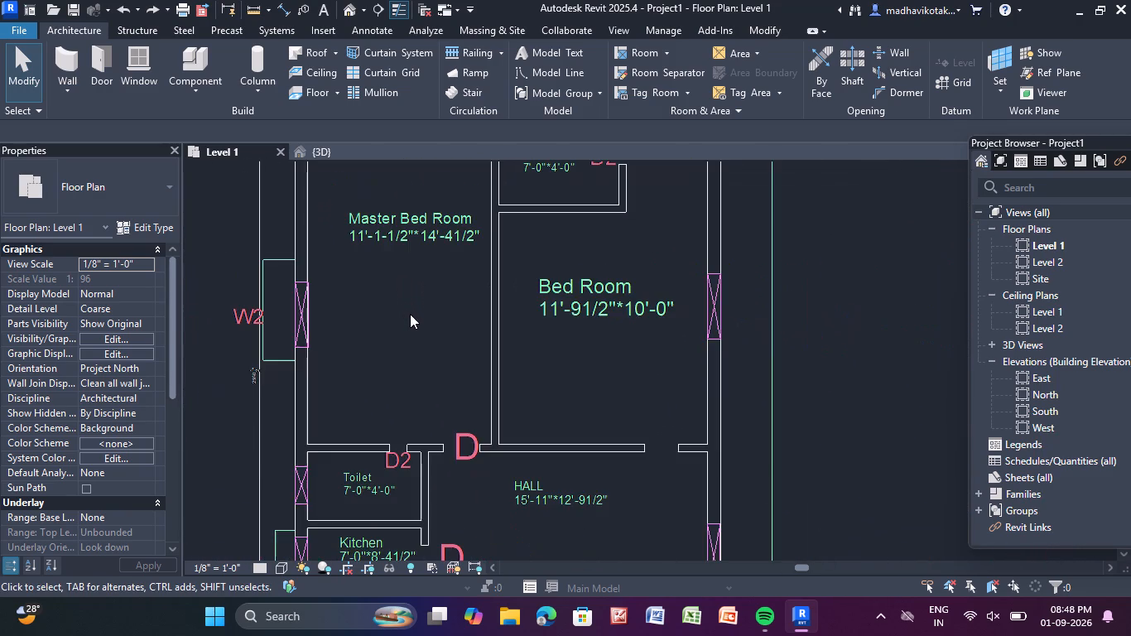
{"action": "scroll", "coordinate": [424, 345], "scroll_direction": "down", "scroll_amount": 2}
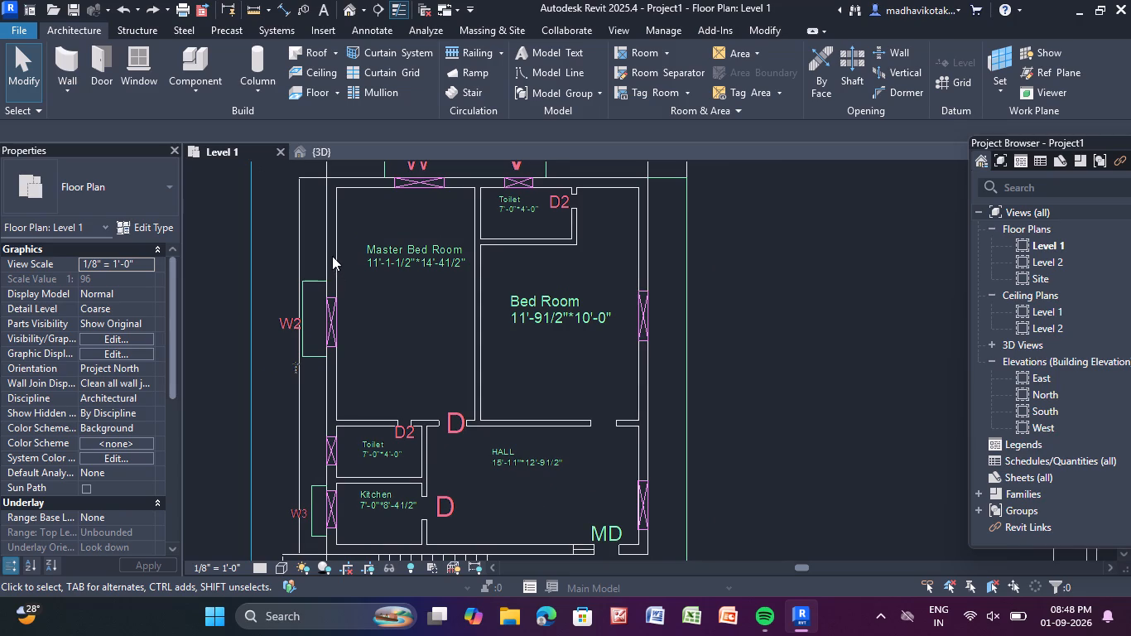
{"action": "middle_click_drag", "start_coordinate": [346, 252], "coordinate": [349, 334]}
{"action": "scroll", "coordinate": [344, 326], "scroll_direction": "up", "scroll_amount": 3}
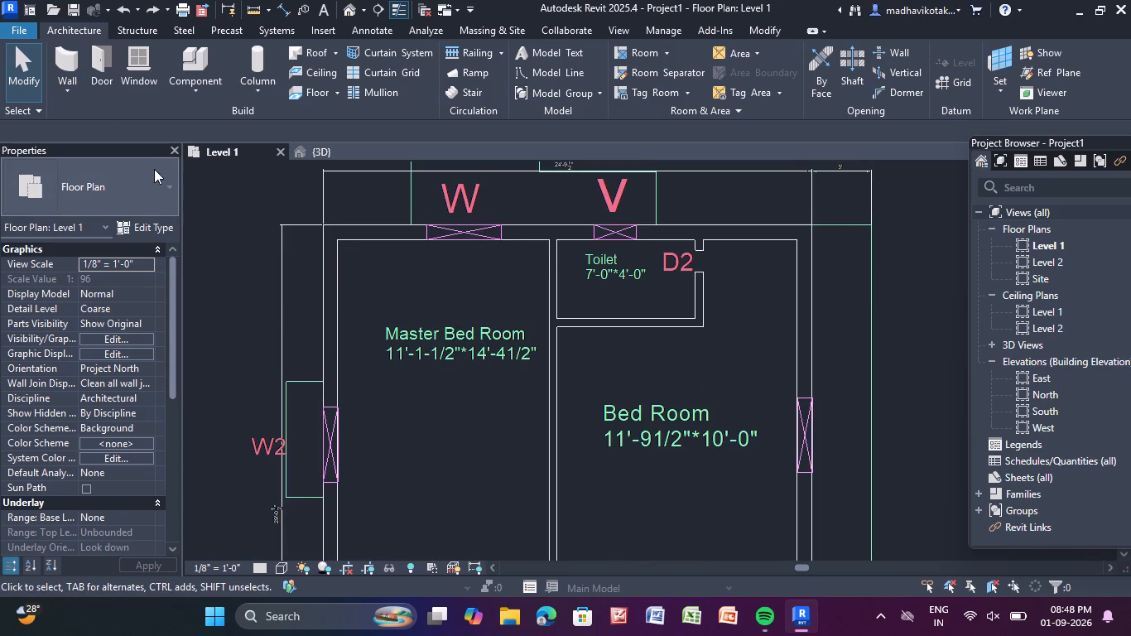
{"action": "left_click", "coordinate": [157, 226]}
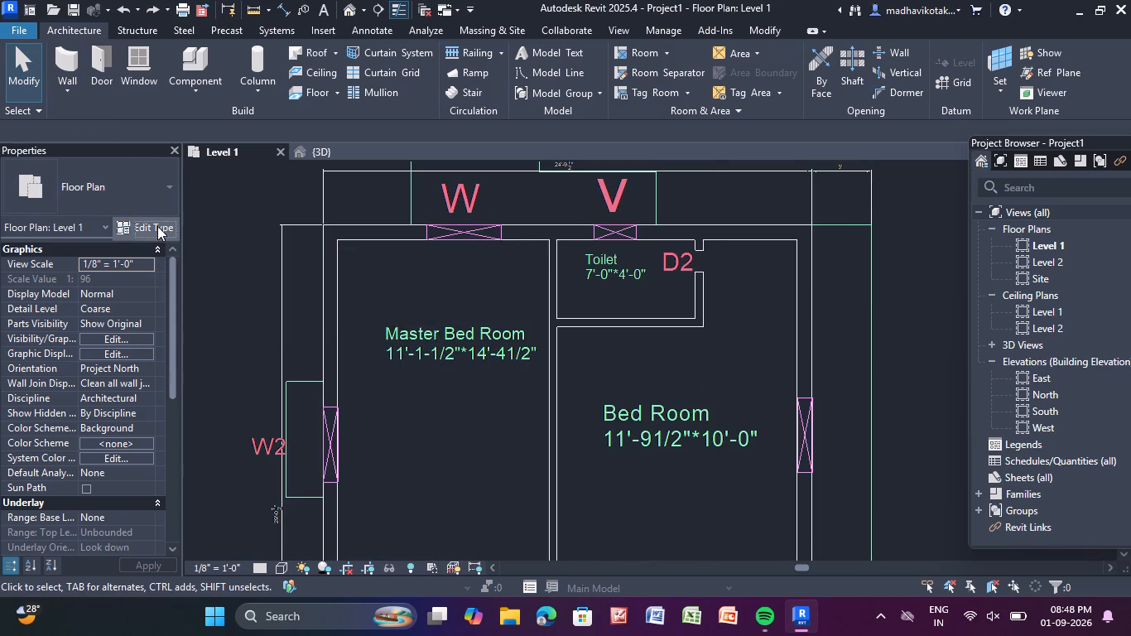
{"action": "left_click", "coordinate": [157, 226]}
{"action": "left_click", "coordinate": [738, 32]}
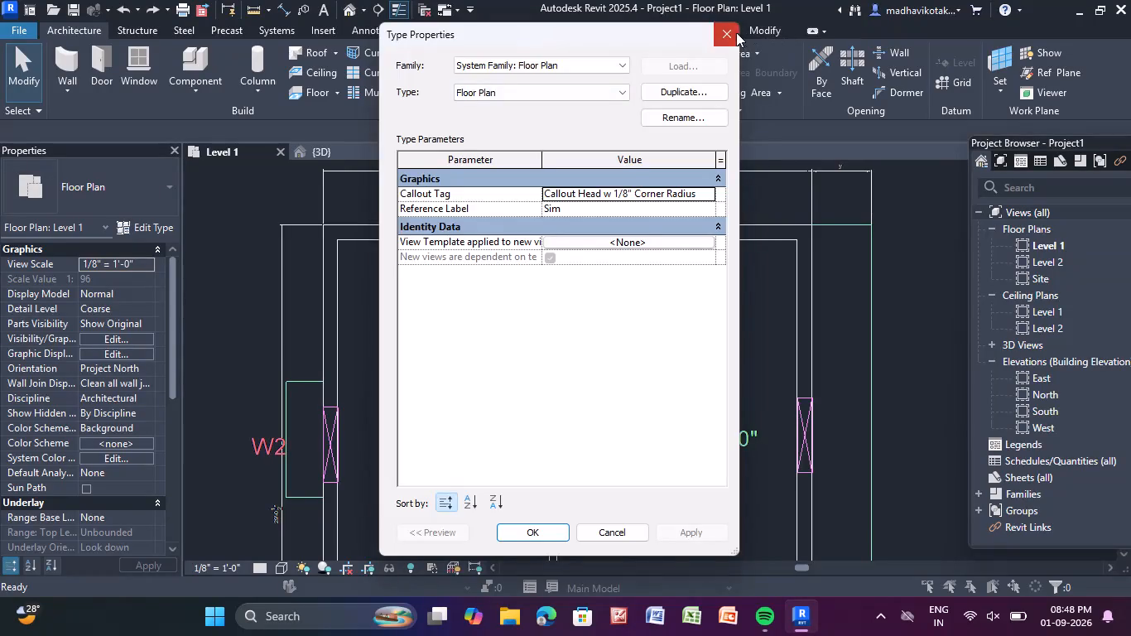
Start the Wall tool and select the Basic Wall 4.5" type for new walls.
{"action": "left_click", "coordinate": [74, 53]}
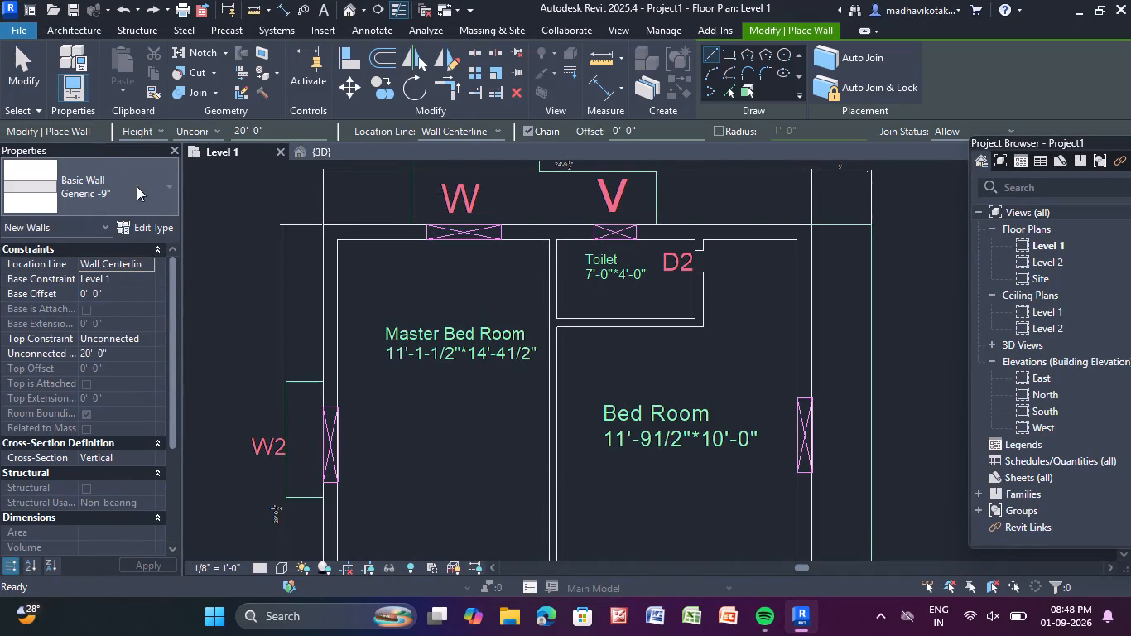
{"action": "left_click", "coordinate": [159, 181]}
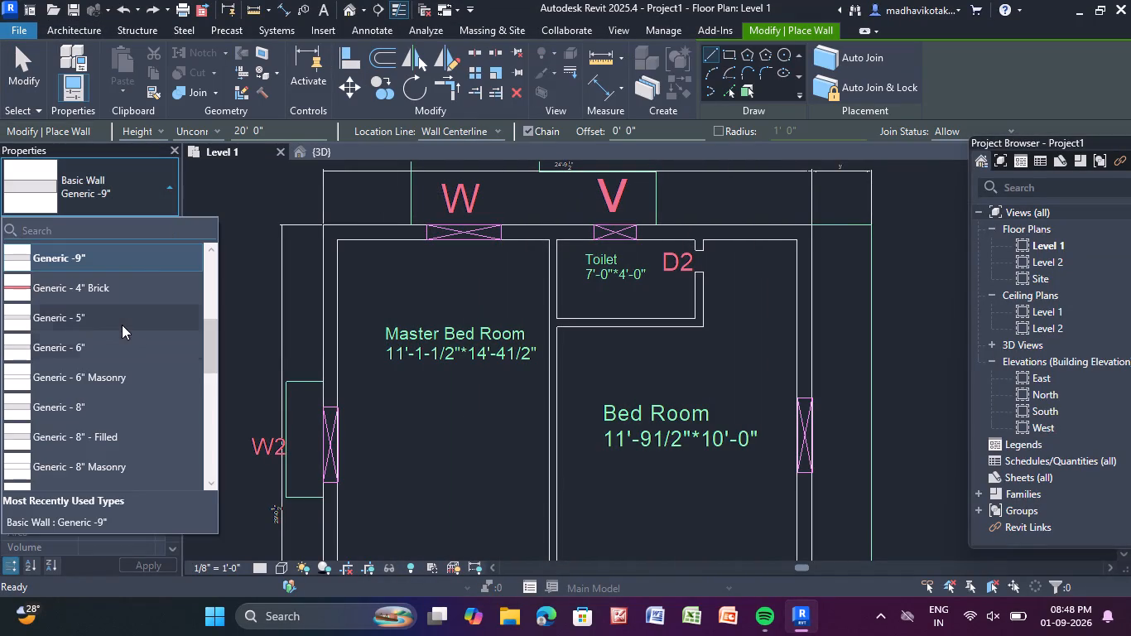
{"action": "scroll", "coordinate": [114, 366], "scroll_direction": "down", "scroll_amount": 2}
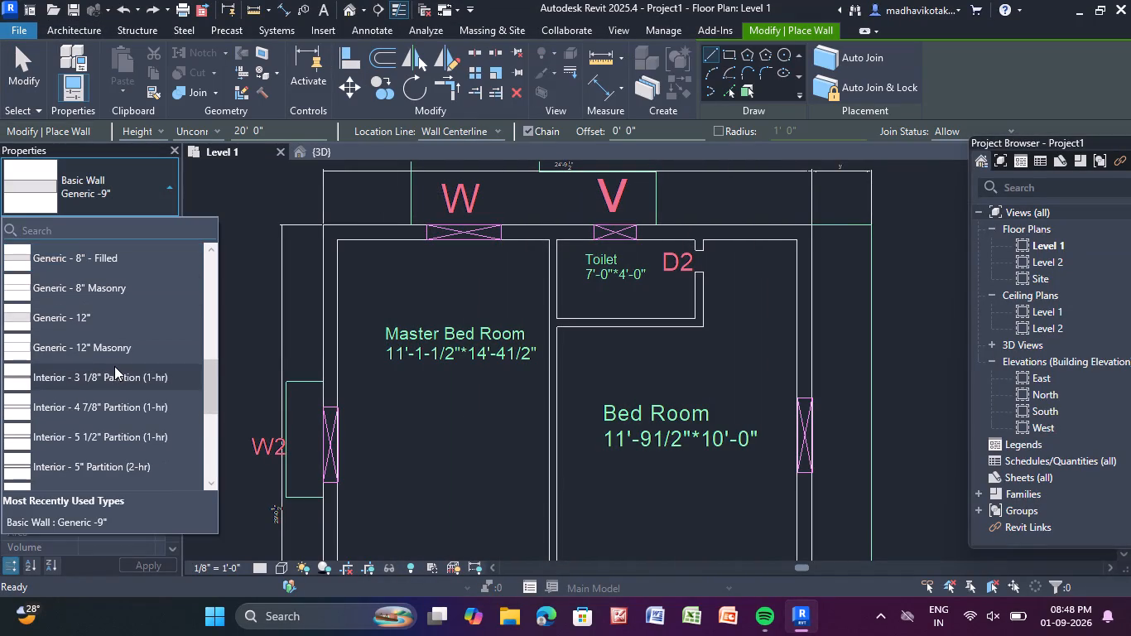
{"action": "scroll", "coordinate": [100, 414], "scroll_direction": "down", "scroll_amount": 2}
{"action": "scroll", "coordinate": [99, 402], "scroll_direction": "up", "scroll_amount": 1}
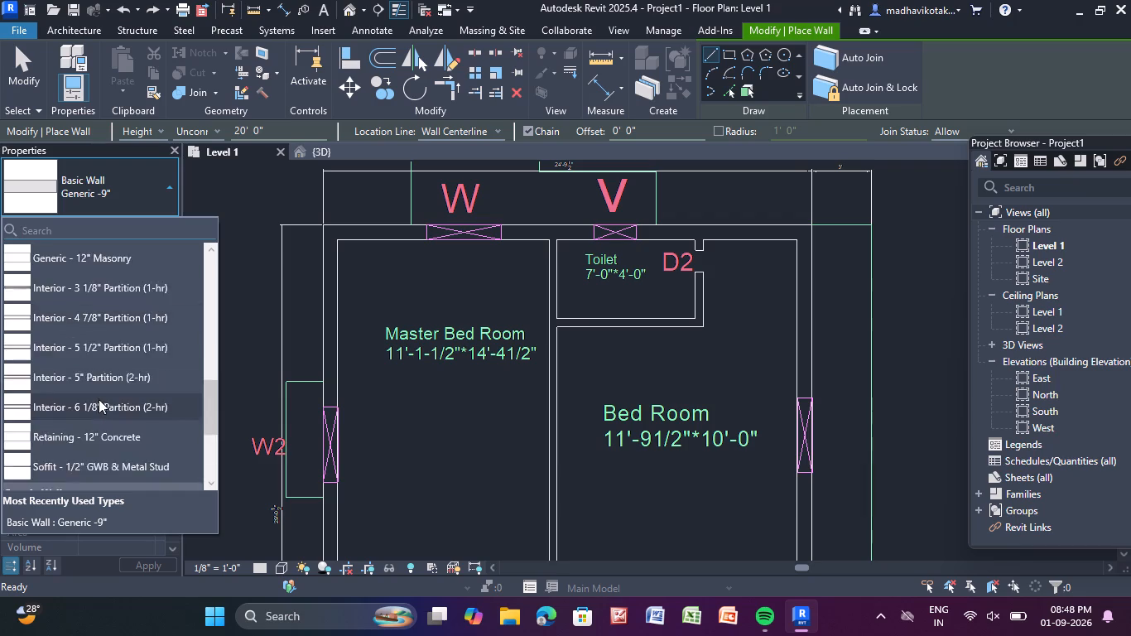
{"action": "scroll", "coordinate": [99, 399], "scroll_direction": "up", "scroll_amount": 6}
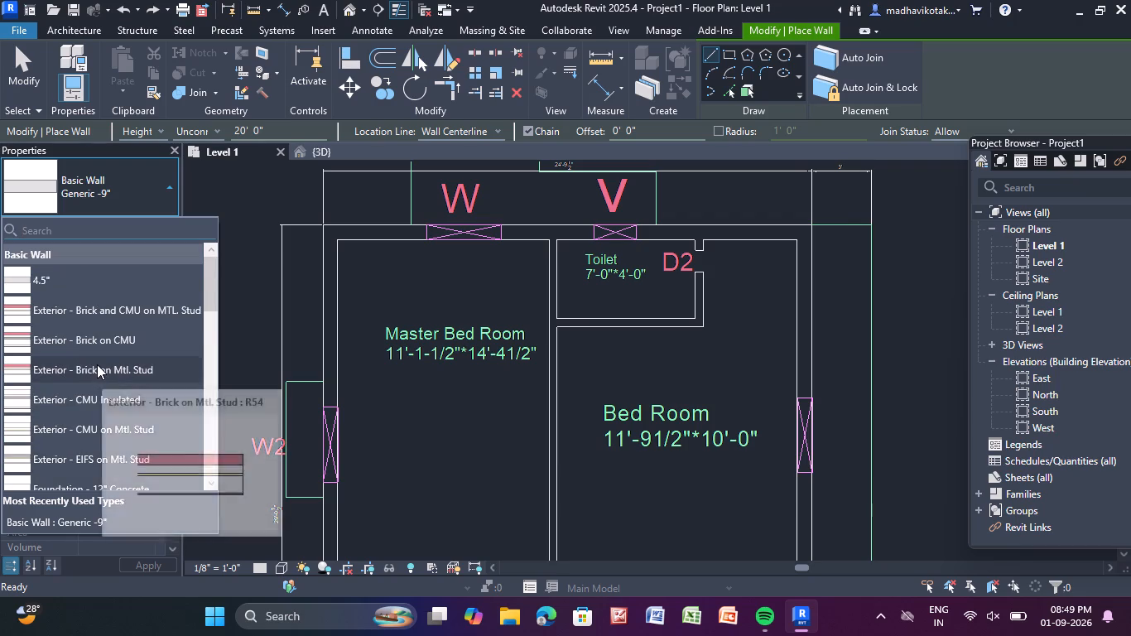
{"action": "scroll", "coordinate": [97, 364], "scroll_direction": "down", "scroll_amount": 2}
{"action": "scroll", "coordinate": [97, 364], "scroll_direction": "up", "scroll_amount": 1}
{"action": "scroll", "coordinate": [97, 364], "scroll_direction": "down", "scroll_amount": 1}
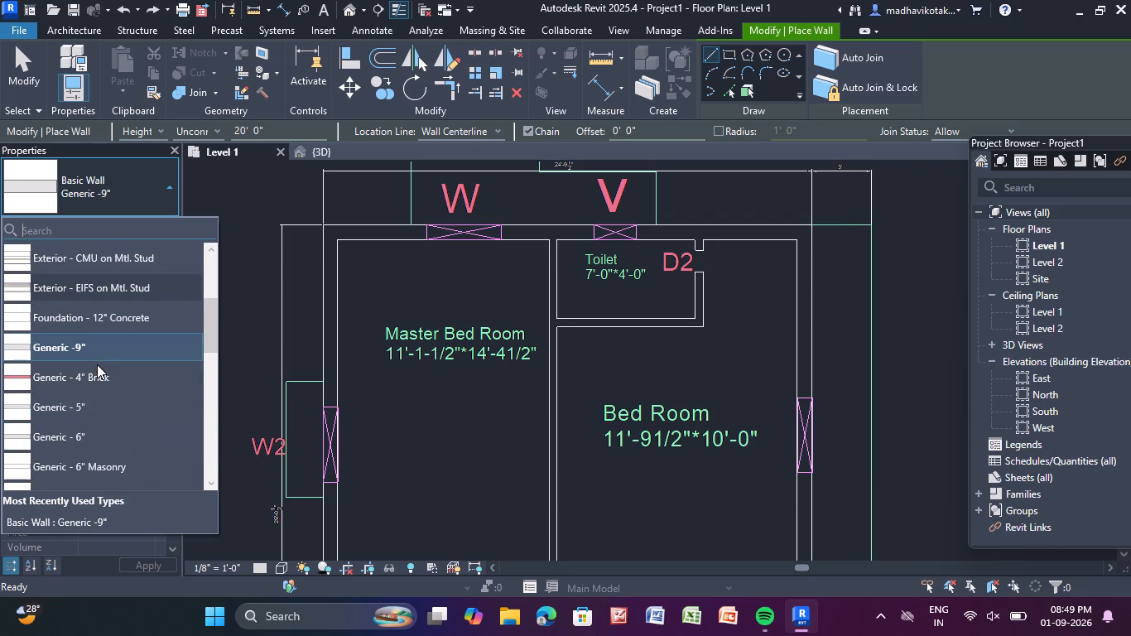
{"action": "scroll", "coordinate": [92, 377], "scroll_direction": "down", "scroll_amount": 3}
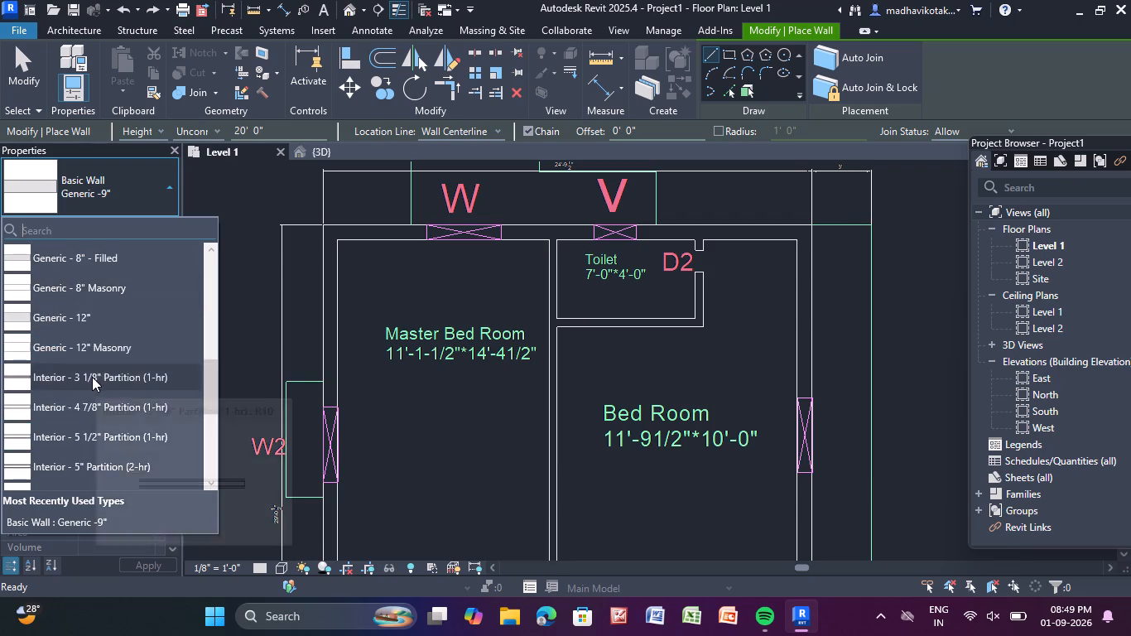
{"action": "scroll", "coordinate": [92, 377], "scroll_direction": "up", "scroll_amount": 10}
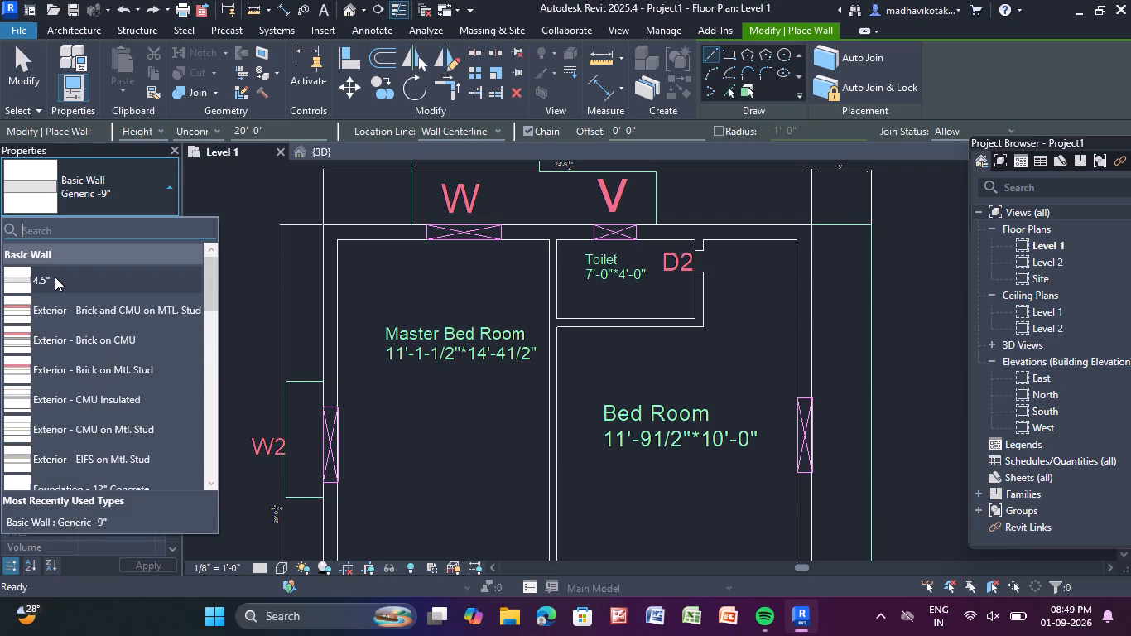
{"action": "left_click", "coordinate": [55, 277]}
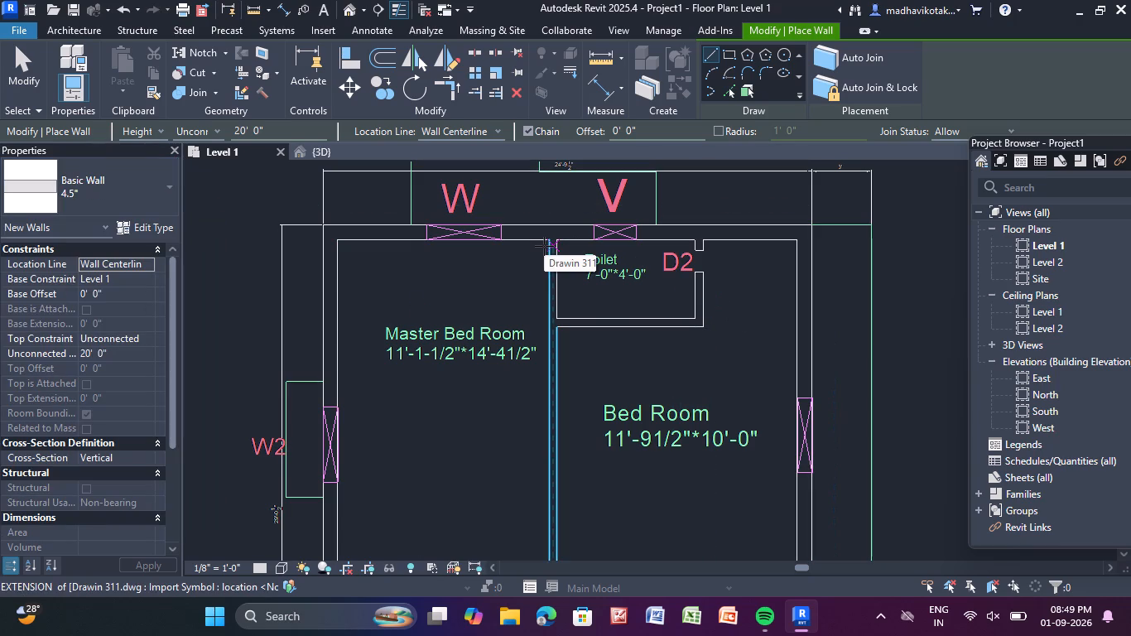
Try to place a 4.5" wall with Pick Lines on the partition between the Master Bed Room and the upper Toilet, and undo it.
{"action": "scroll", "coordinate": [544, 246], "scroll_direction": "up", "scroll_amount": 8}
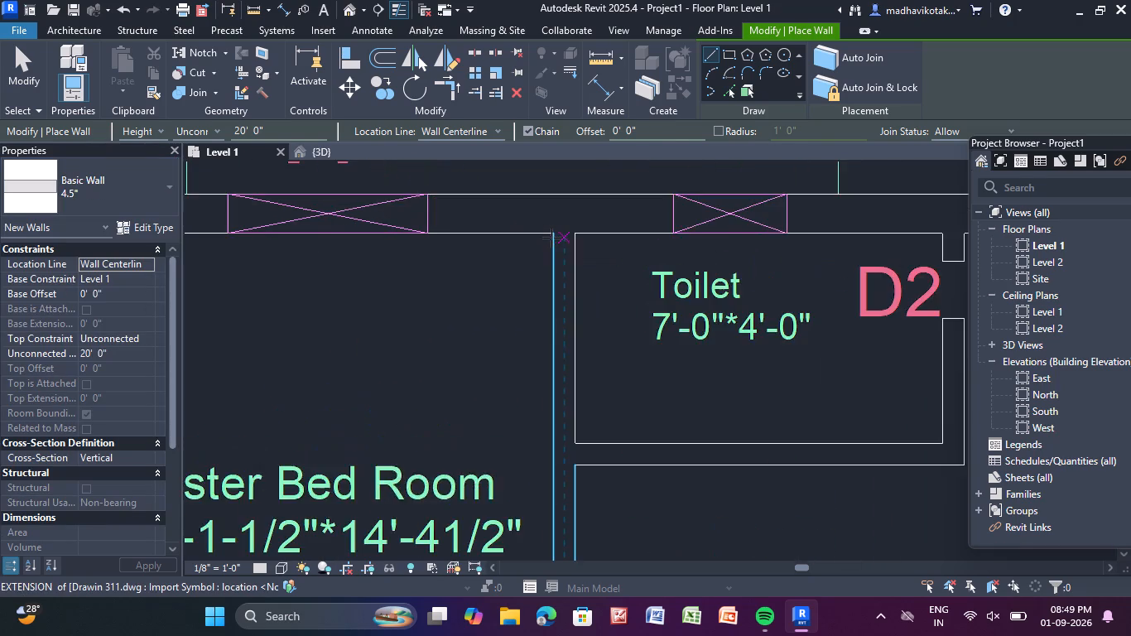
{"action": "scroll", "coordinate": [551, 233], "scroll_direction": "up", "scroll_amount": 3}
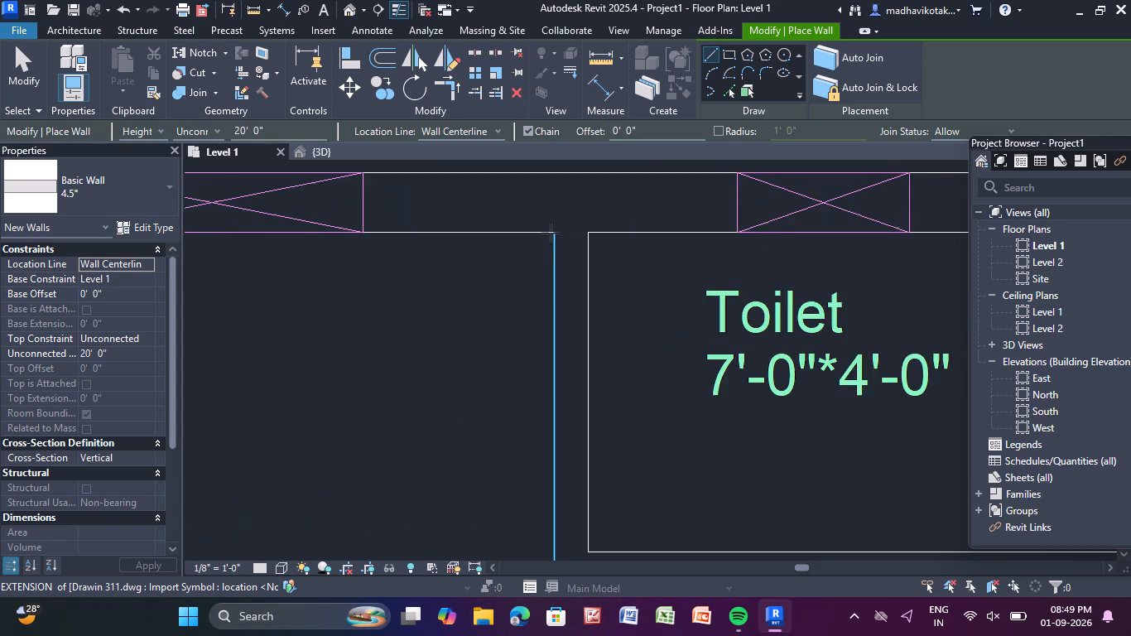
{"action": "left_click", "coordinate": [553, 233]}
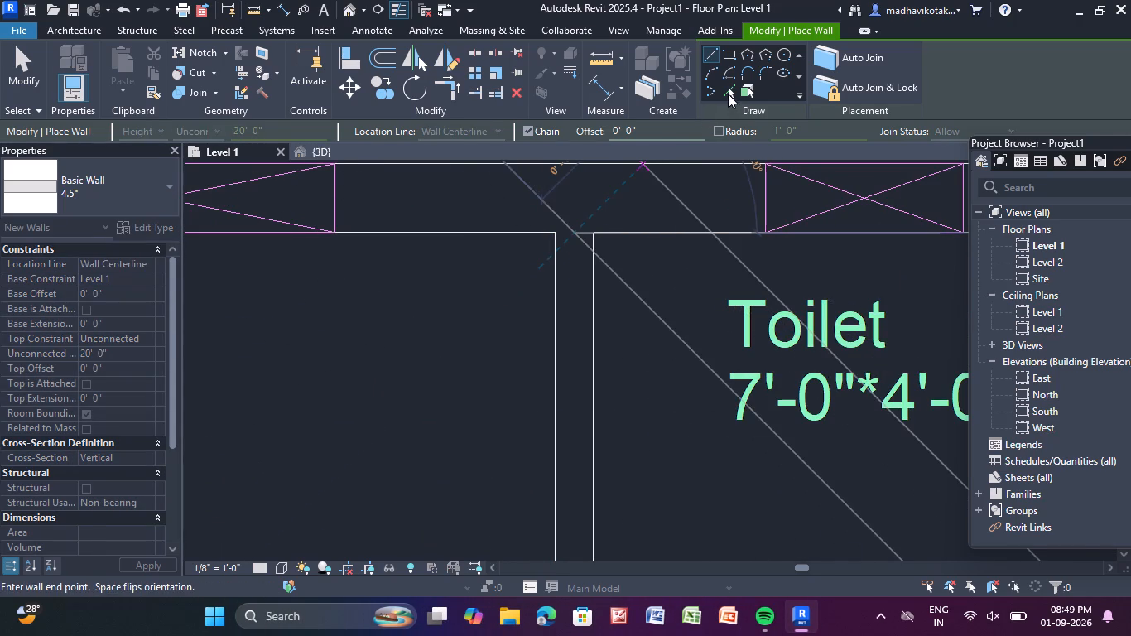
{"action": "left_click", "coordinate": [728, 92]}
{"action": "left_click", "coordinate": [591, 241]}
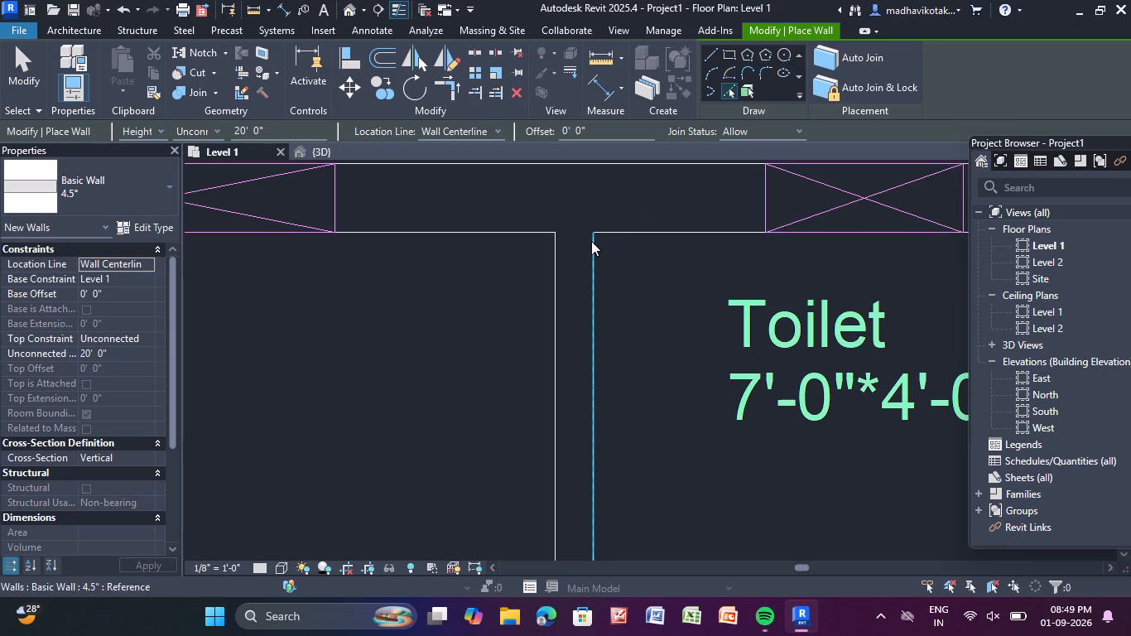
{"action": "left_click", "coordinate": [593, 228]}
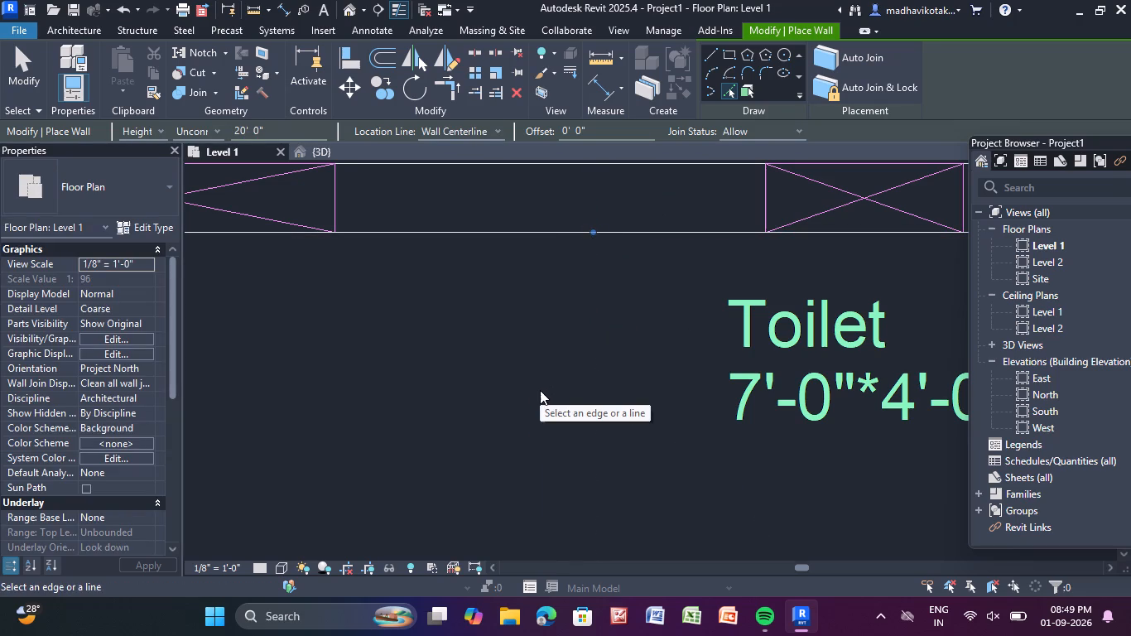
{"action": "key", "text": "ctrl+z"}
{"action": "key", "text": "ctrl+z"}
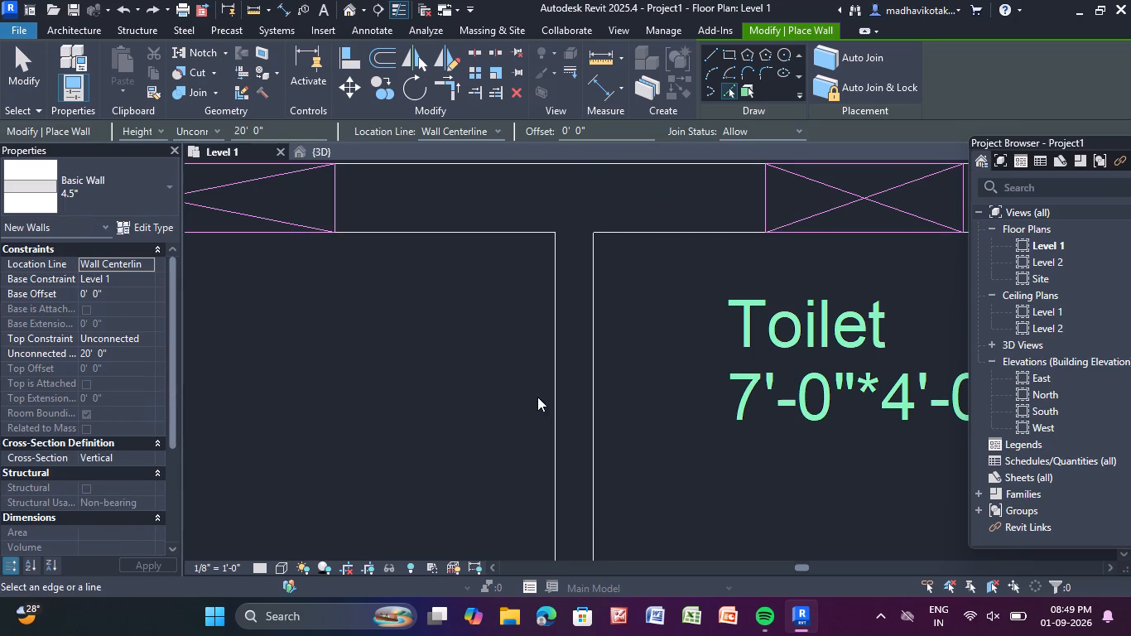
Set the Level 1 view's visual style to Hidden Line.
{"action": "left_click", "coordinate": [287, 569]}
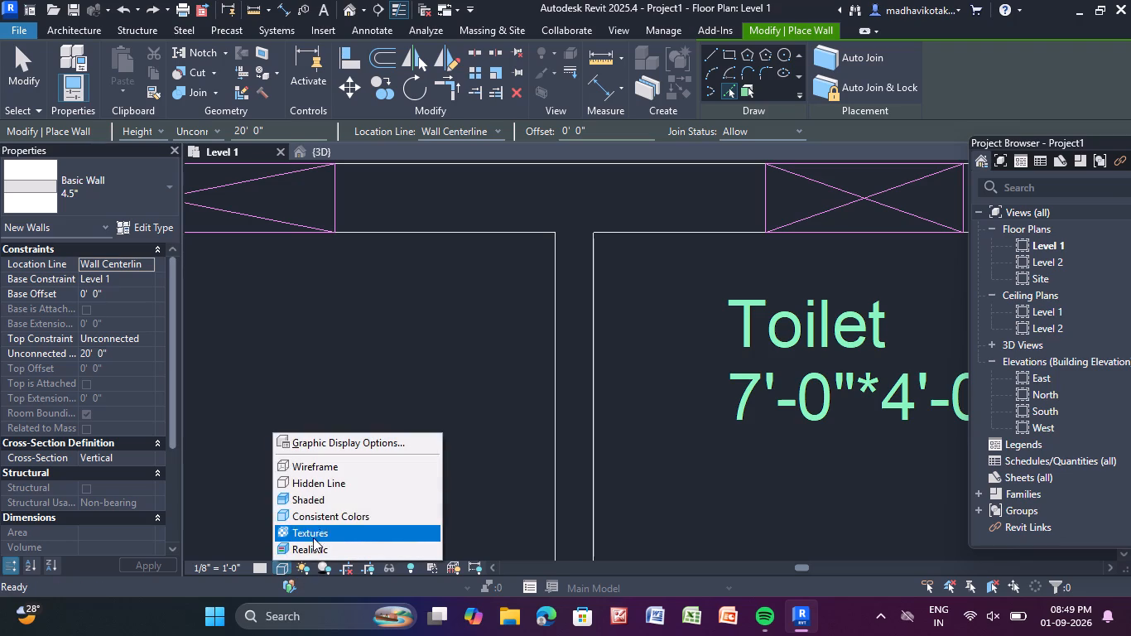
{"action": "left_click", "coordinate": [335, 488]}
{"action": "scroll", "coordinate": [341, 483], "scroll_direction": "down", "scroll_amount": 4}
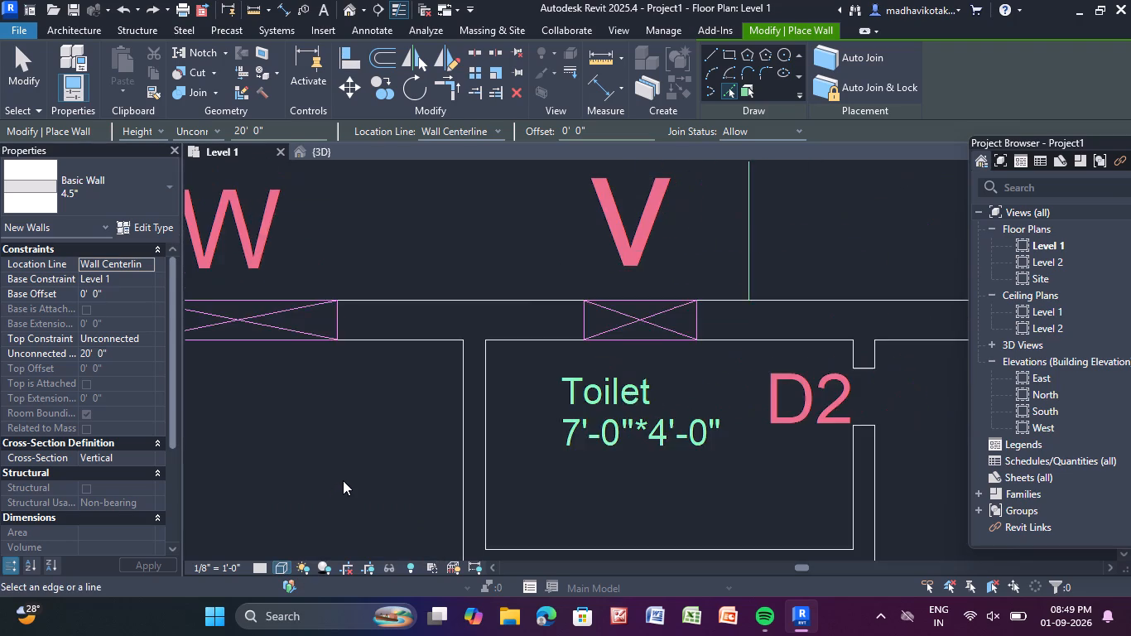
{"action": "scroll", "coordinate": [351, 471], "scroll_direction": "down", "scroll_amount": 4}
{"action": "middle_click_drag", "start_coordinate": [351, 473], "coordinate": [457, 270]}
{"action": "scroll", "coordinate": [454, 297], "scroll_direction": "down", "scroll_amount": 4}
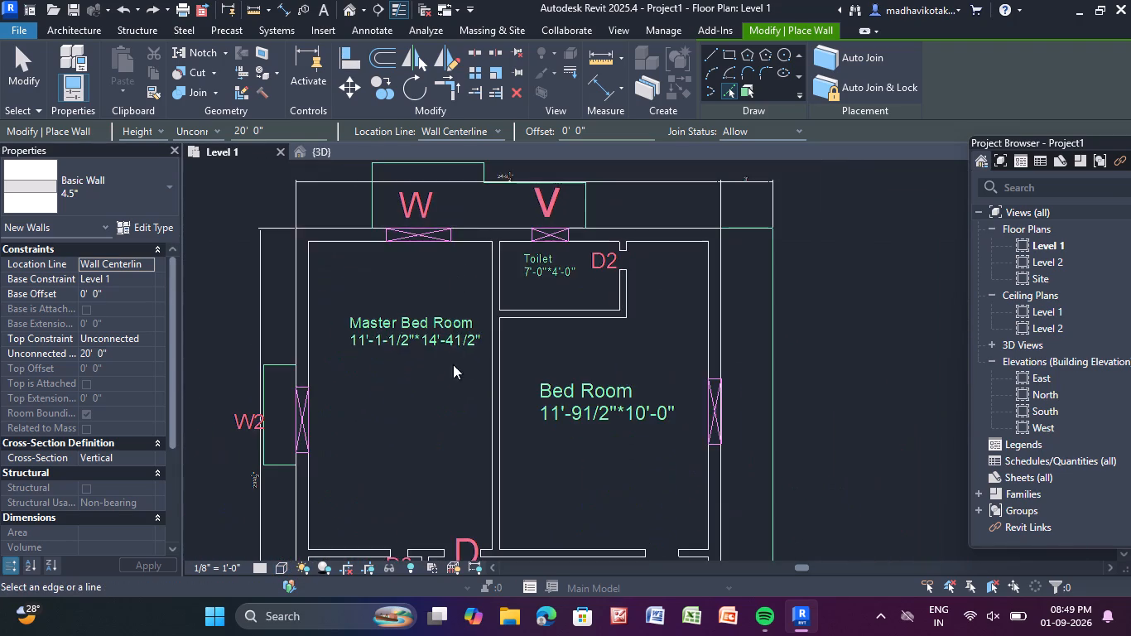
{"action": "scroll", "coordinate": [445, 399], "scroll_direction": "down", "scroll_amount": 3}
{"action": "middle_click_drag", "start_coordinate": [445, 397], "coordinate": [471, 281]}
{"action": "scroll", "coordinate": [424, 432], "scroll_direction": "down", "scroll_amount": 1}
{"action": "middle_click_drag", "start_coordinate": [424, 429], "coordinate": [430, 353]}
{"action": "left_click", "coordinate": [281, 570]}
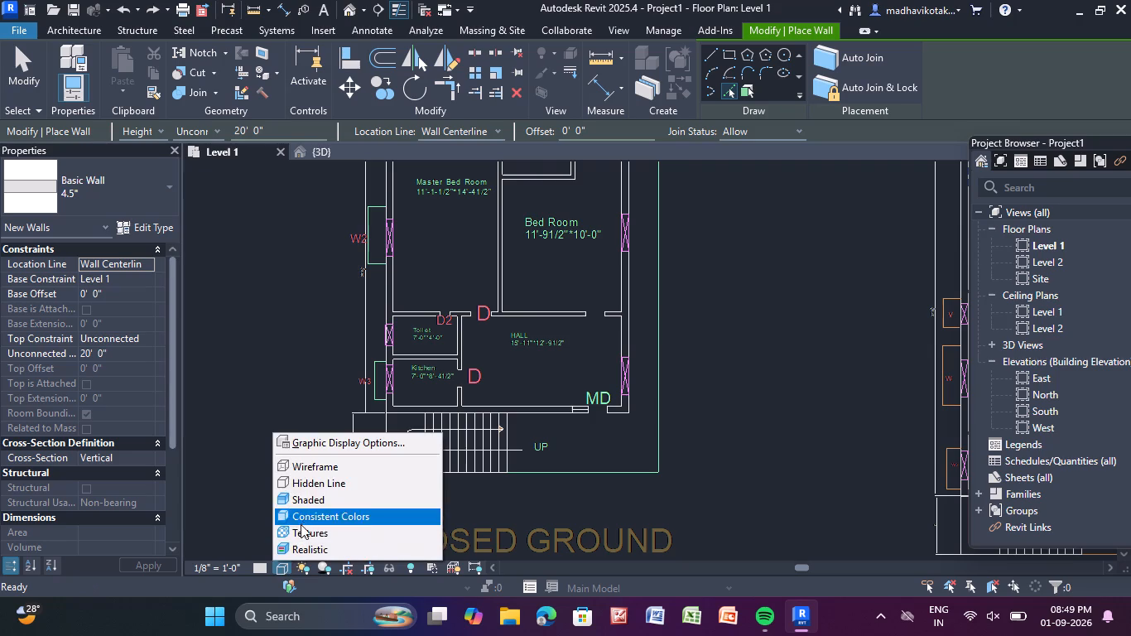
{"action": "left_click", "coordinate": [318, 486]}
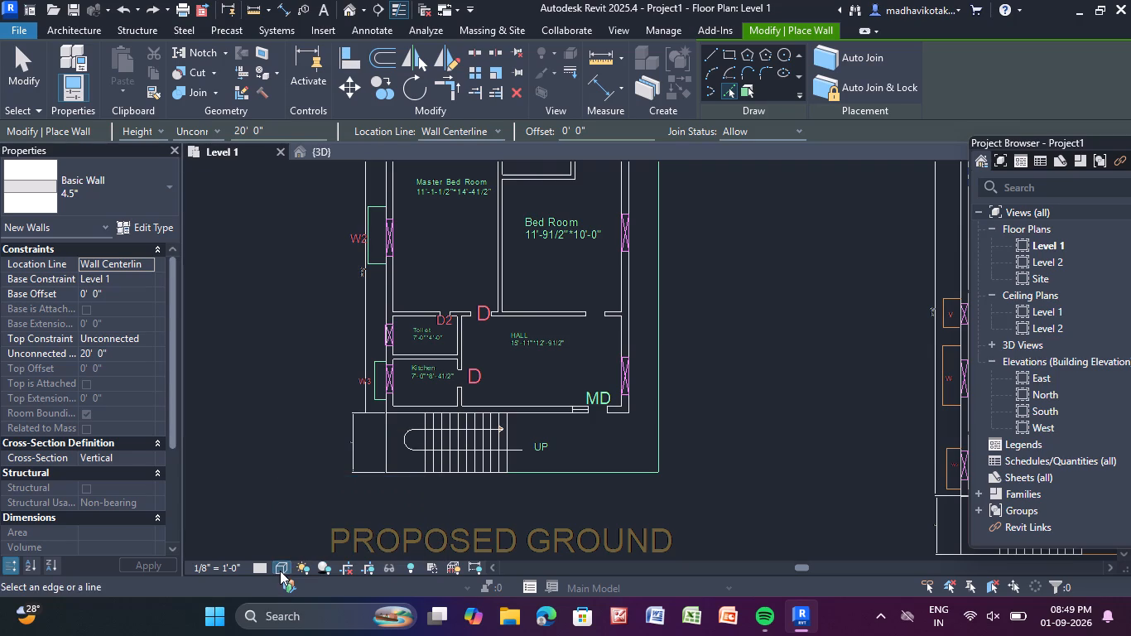
Set the Level 1 view's visual style to Wireframe.
{"action": "left_click", "coordinate": [280, 571]}
{"action": "left_click", "coordinate": [317, 462]}
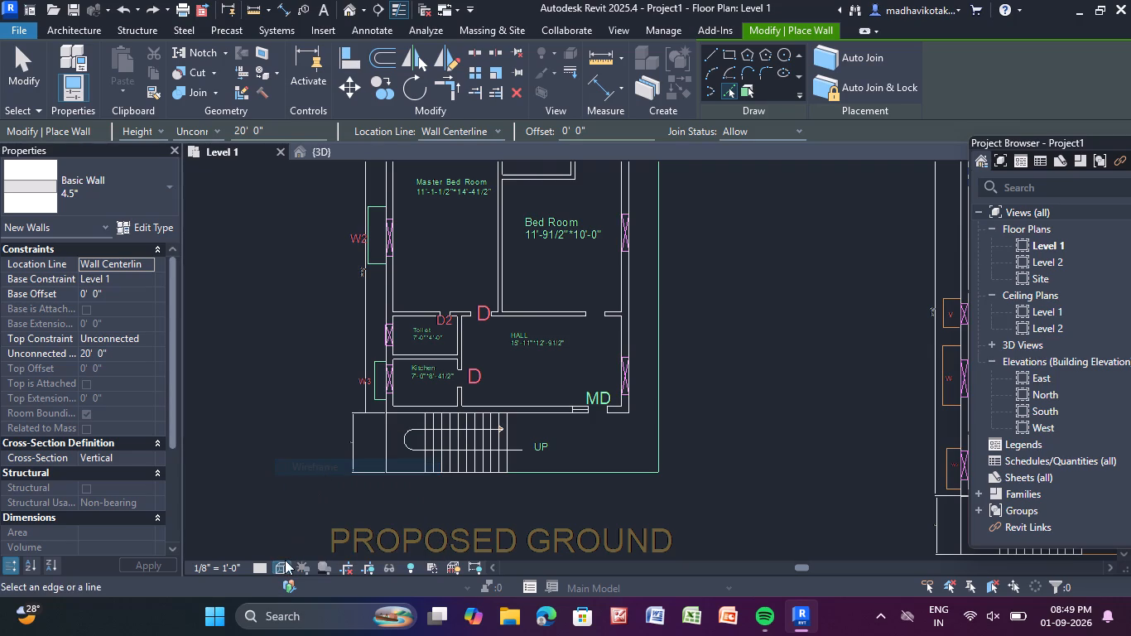
{"action": "left_click", "coordinate": [282, 563]}
Set the Level 1 view's detail level to Medium.
{"action": "left_click", "coordinate": [259, 569]}
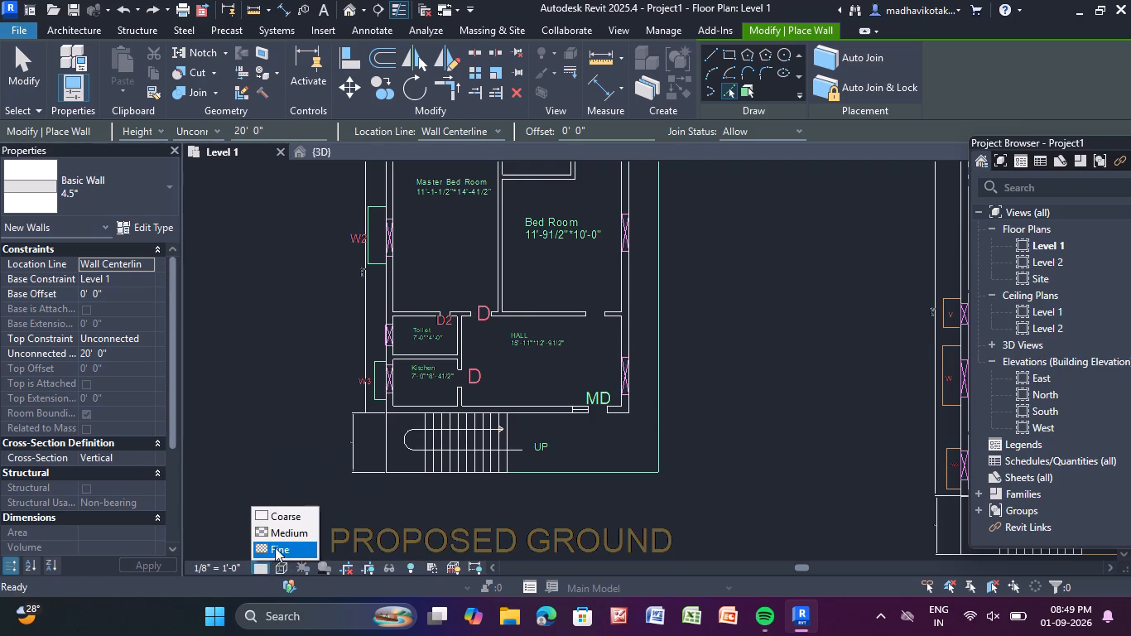
{"action": "left_click", "coordinate": [281, 540]}
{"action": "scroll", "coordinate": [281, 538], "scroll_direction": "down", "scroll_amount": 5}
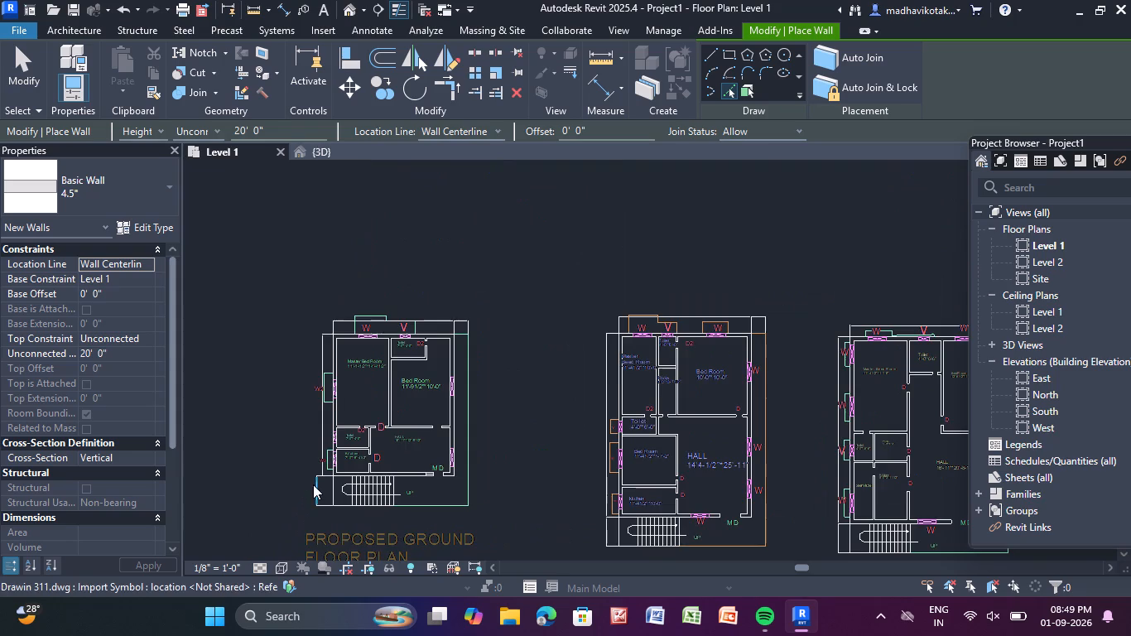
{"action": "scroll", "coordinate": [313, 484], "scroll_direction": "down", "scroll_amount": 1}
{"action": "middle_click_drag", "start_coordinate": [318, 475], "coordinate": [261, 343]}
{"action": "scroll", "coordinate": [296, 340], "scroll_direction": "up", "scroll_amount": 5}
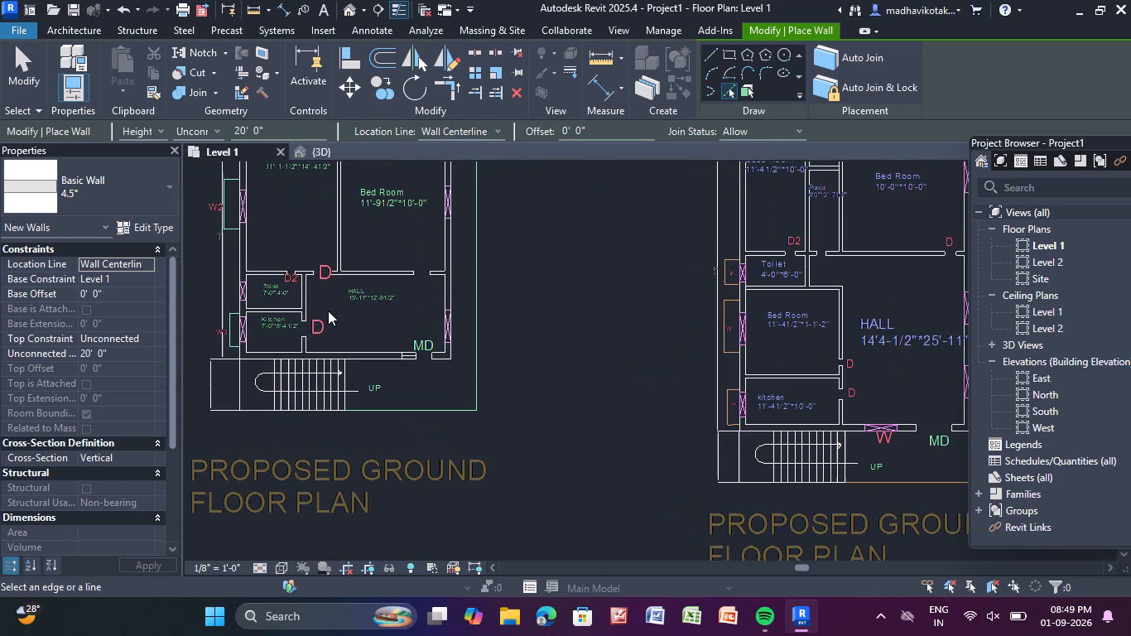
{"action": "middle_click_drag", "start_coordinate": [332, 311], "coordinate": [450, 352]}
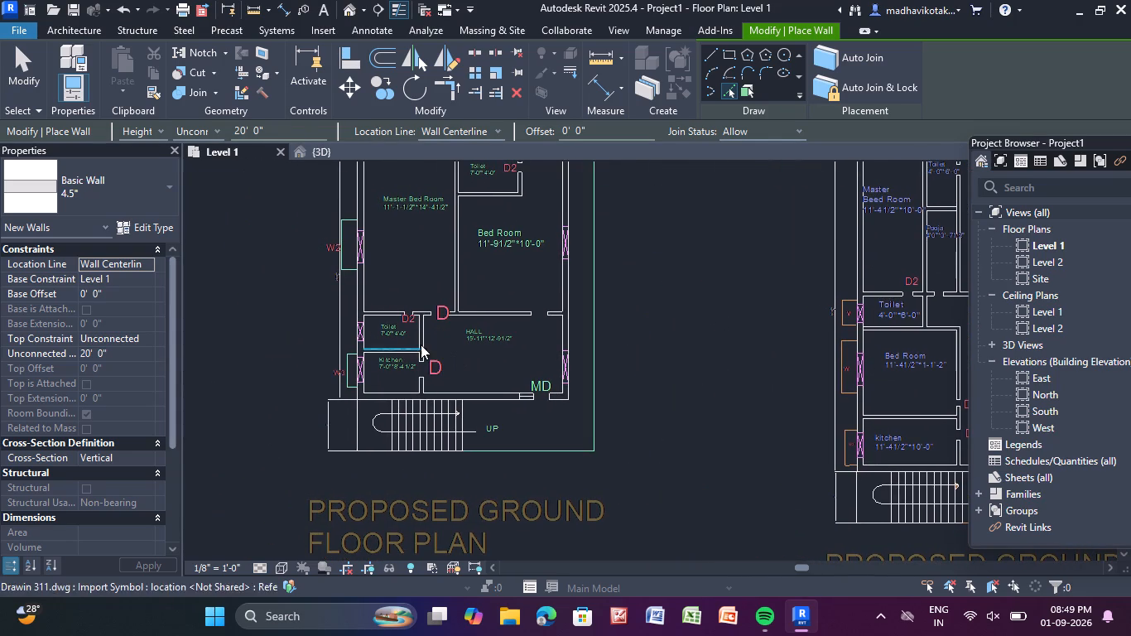
Close Revit and save the project as Project1 in the Documents folder, replacing the existing file.
{"action": "left_click", "coordinate": [1123, 2]}
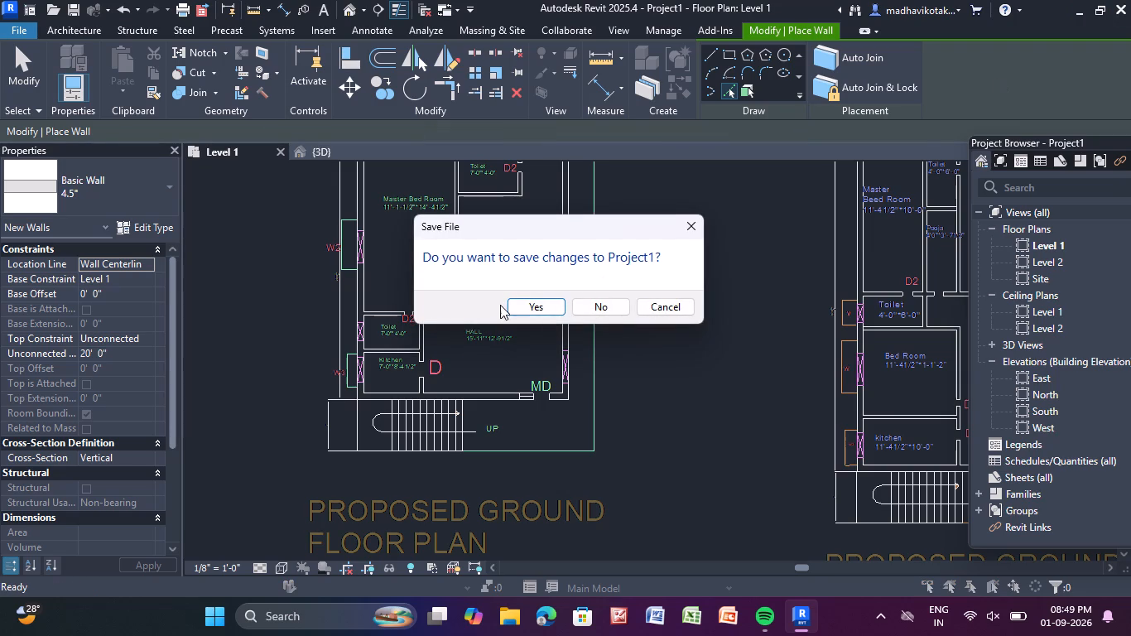
{"action": "left_click", "coordinate": [515, 308]}
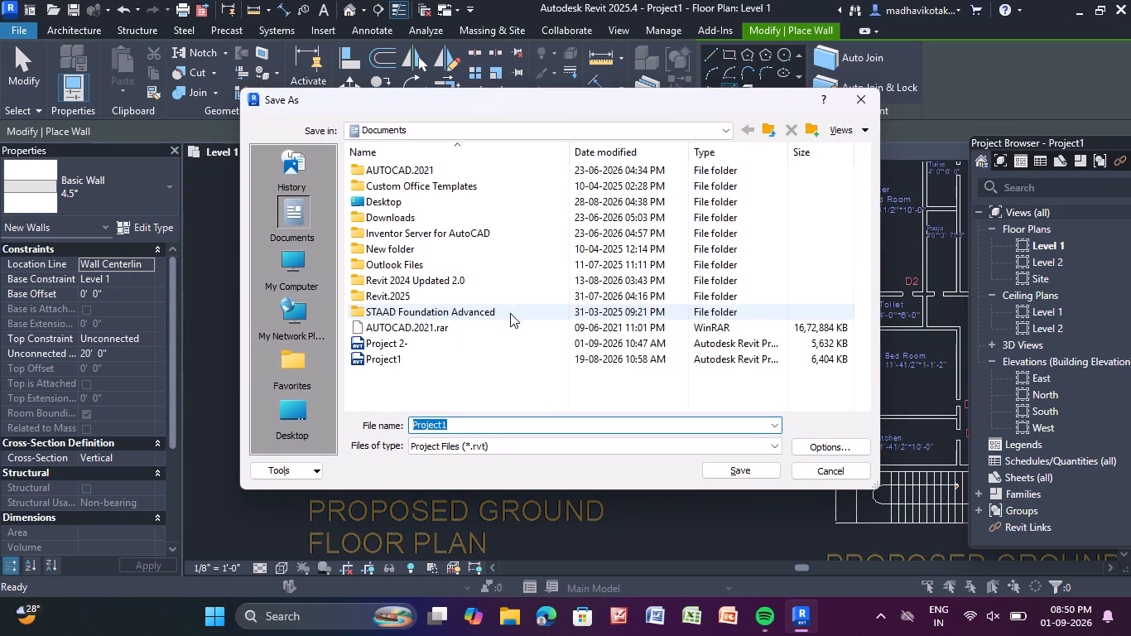
{"action": "left_click", "coordinate": [744, 465]}
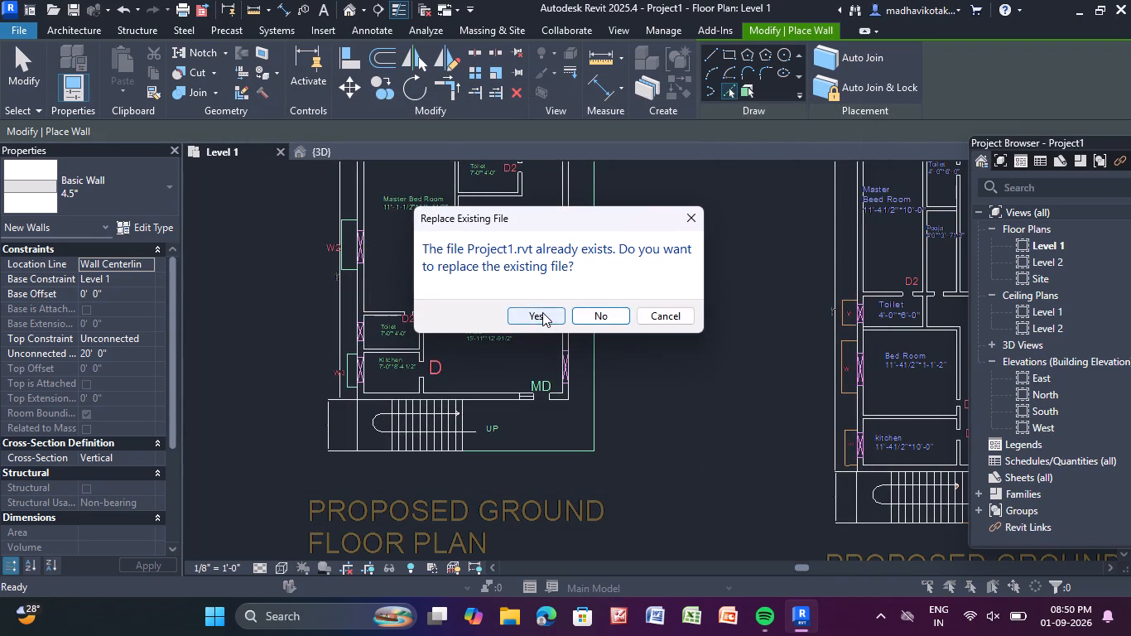
{"action": "left_click", "coordinate": [542, 312]}
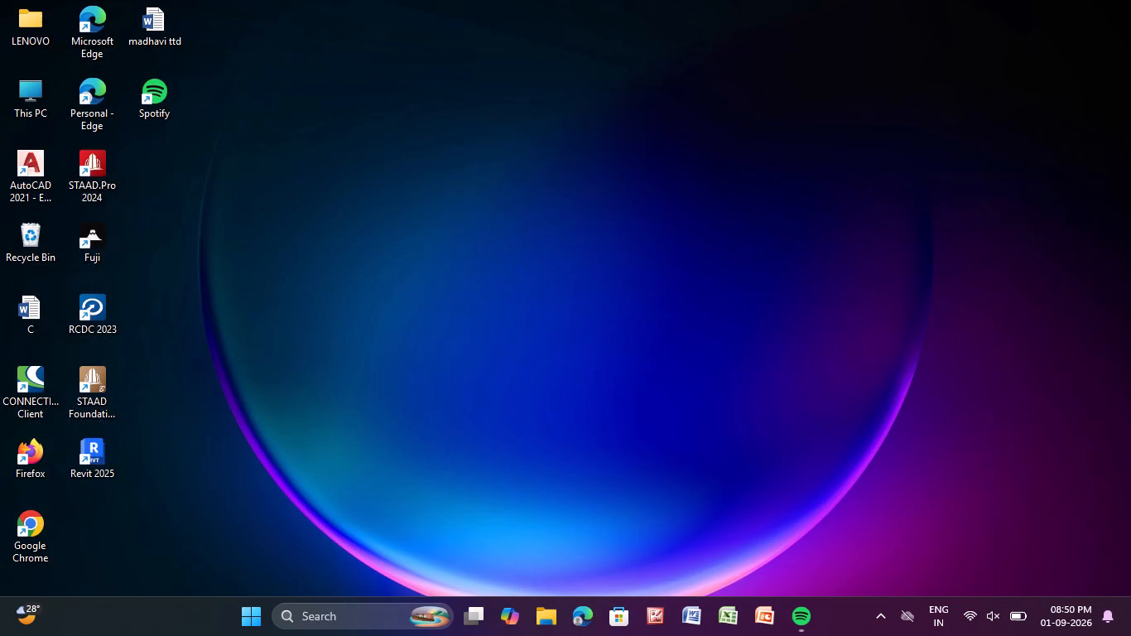
Find the Fuji app with the Windows search and open it.
{"action": "left_click", "coordinate": [354, 616]}
{"action": "key", "text": "f"}
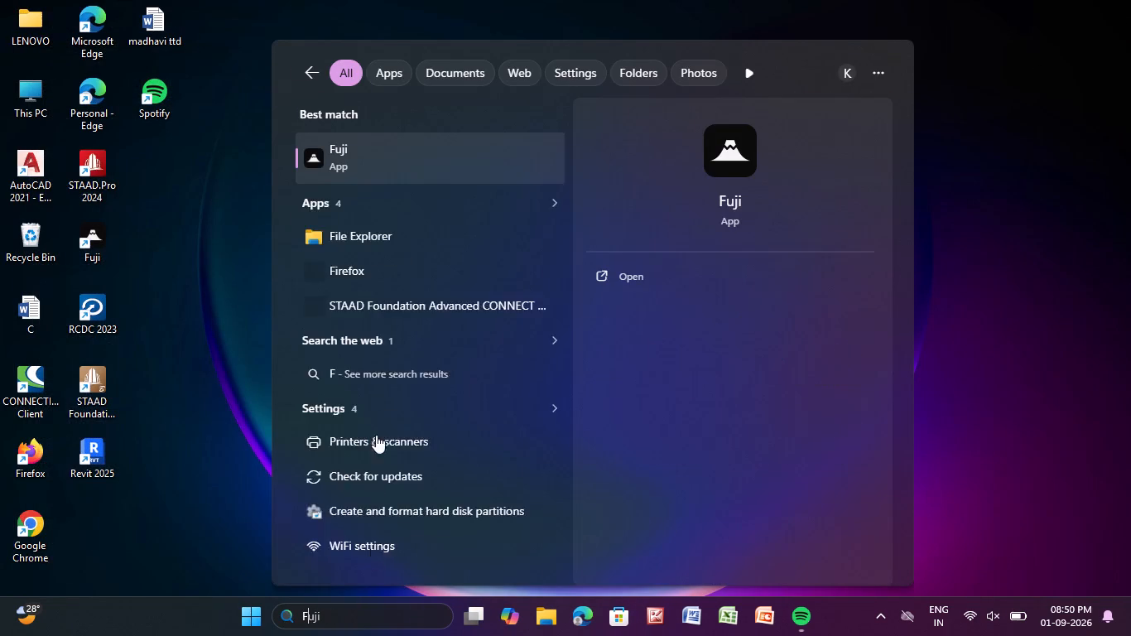
{"action": "left_click", "coordinate": [401, 161]}
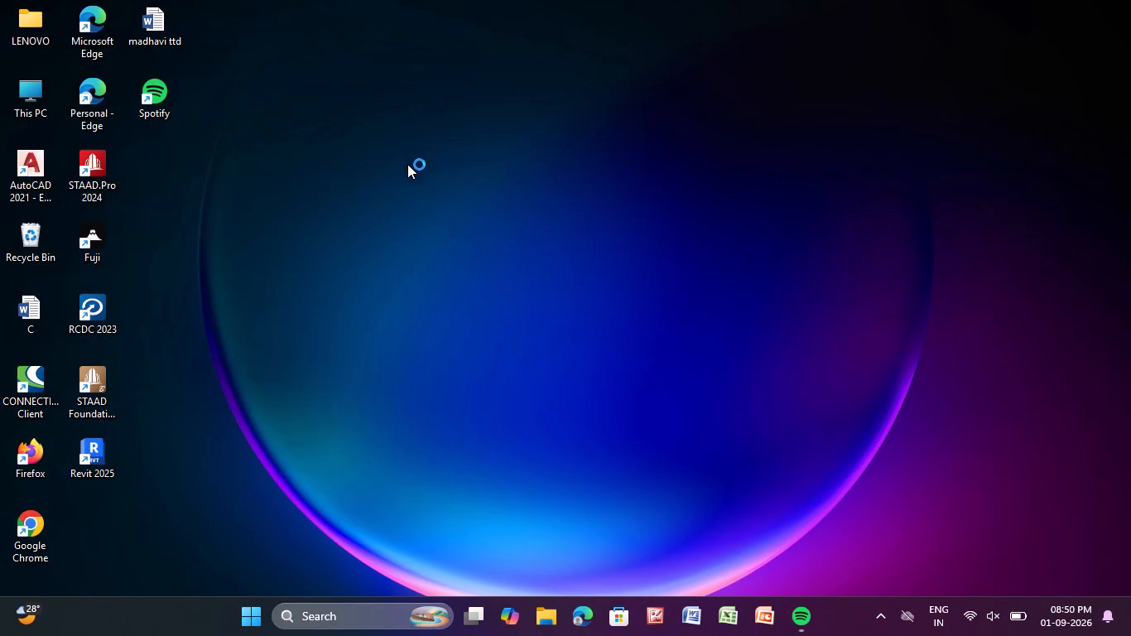
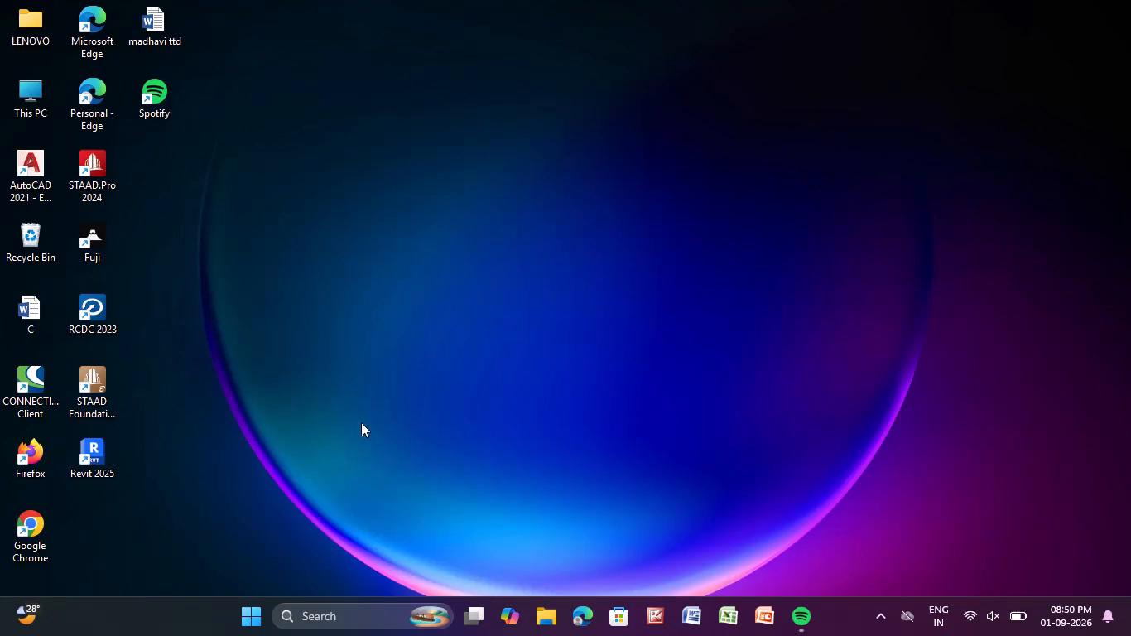
Launch AutoCAD 2021 from the desktop.
{"action": "left_click", "coordinate": [30, 189]}
{"action": "double_click", "coordinate": [30, 187]}
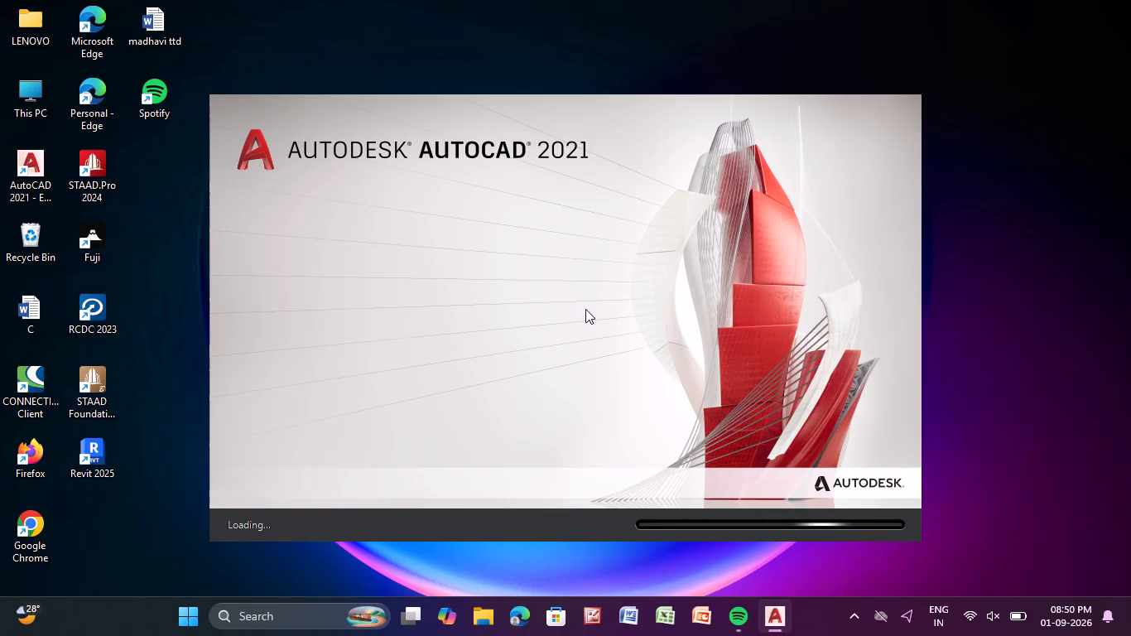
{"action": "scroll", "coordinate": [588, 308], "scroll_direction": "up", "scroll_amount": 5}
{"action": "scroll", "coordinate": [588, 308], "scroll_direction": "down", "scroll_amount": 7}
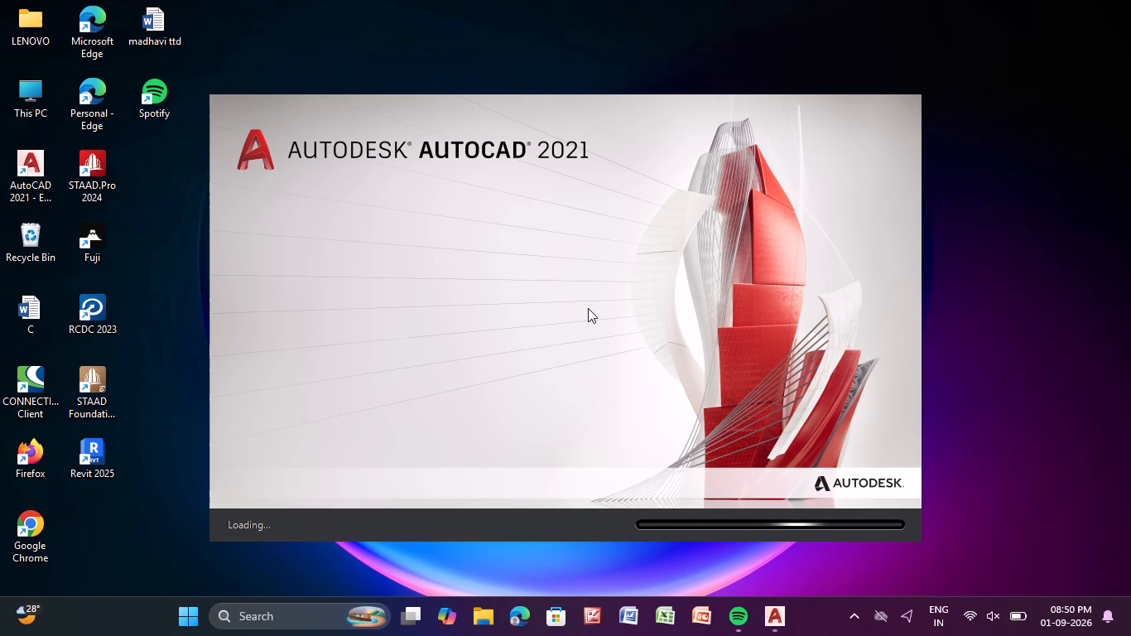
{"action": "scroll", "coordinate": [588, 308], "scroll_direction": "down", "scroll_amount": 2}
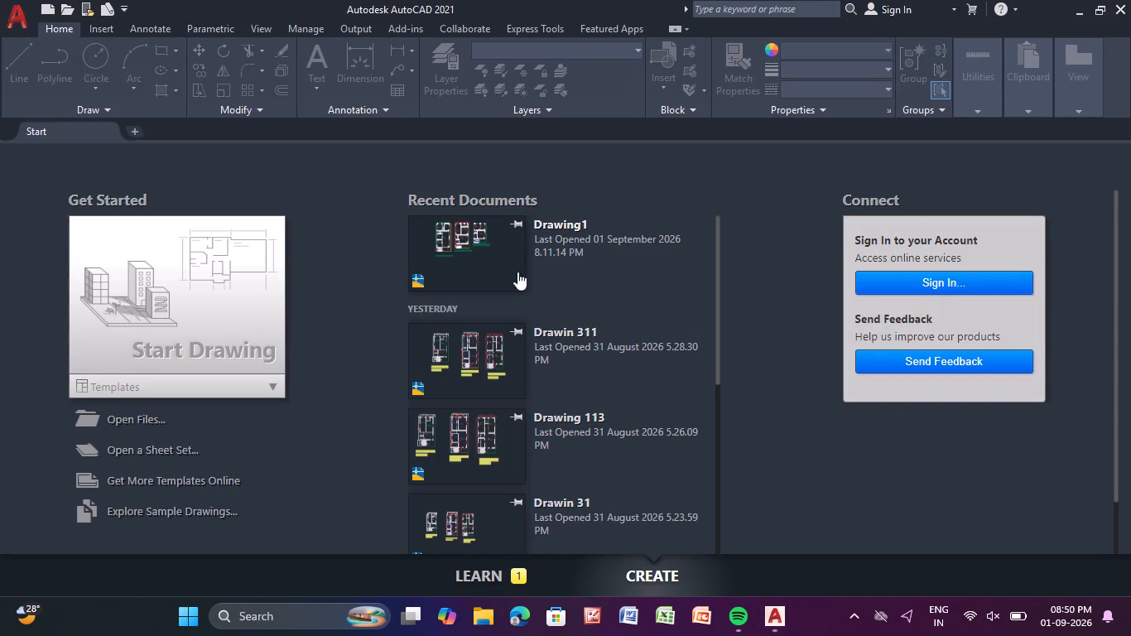
Open the recent drawing Drawing1.
{"action": "double_click", "coordinate": [472, 243]}
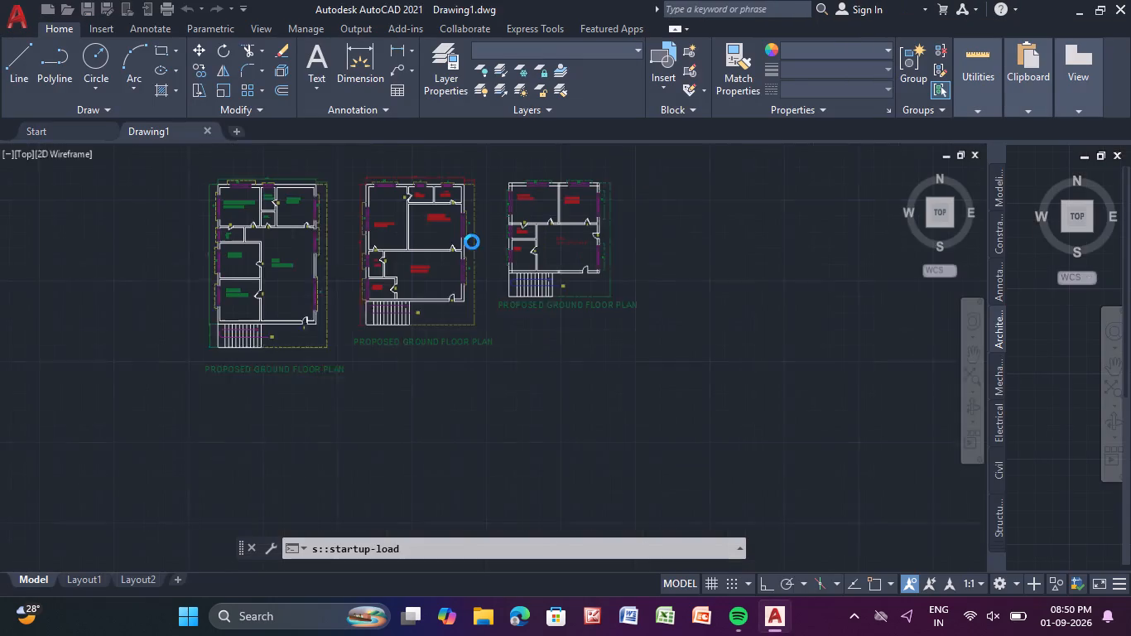
Examine the three proposed ground floor plans in Drawing1, looking over their room layouts, doors and windows.
{"action": "middle_click_drag", "start_coordinate": [472, 242], "coordinate": [504, 332]}
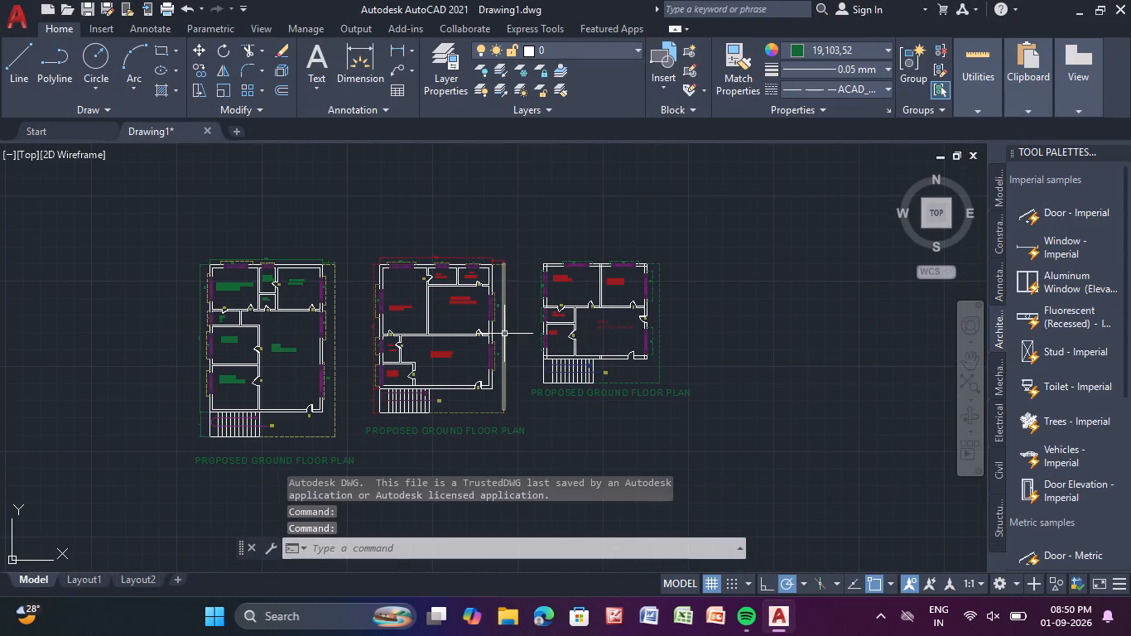
{"action": "scroll", "coordinate": [506, 335], "scroll_direction": "up", "scroll_amount": 2}
{"action": "middle_click_drag", "start_coordinate": [506, 331], "coordinate": [528, 272]}
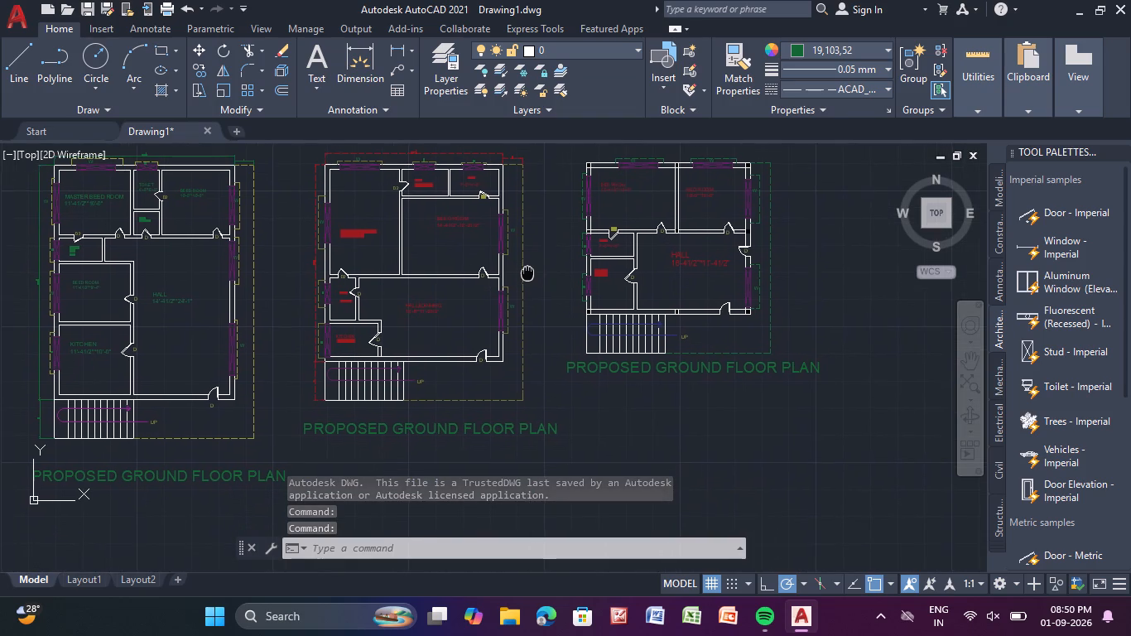
{"action": "middle_click_drag", "start_coordinate": [528, 278], "coordinate": [555, 302]}
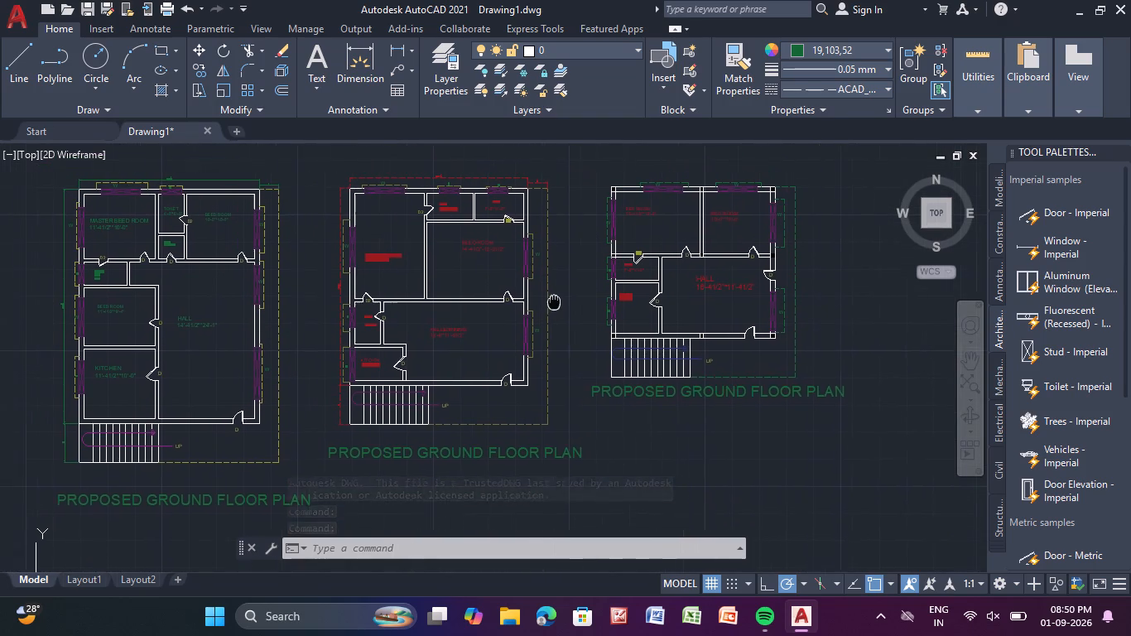
{"action": "middle_click_drag", "start_coordinate": [555, 302], "coordinate": [580, 296]}
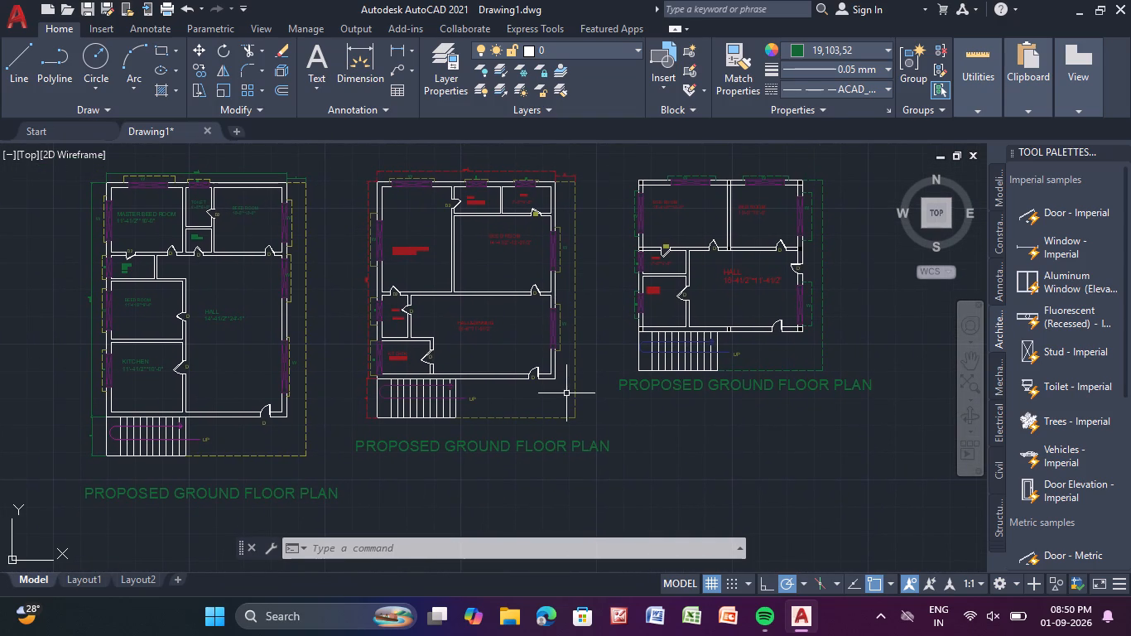
{"action": "scroll", "coordinate": [566, 394], "scroll_direction": "down", "scroll_amount": 1}
{"action": "scroll", "coordinate": [565, 391], "scroll_direction": "up", "scroll_amount": 1}
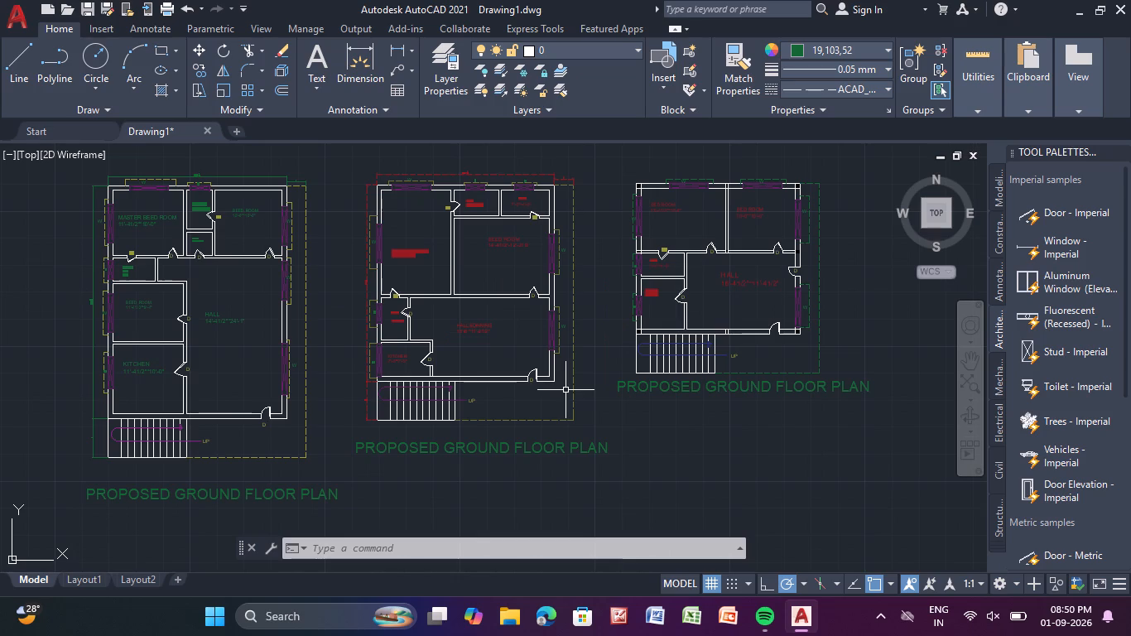
{"action": "middle_click_drag", "start_coordinate": [540, 488], "coordinate": [466, 499]}
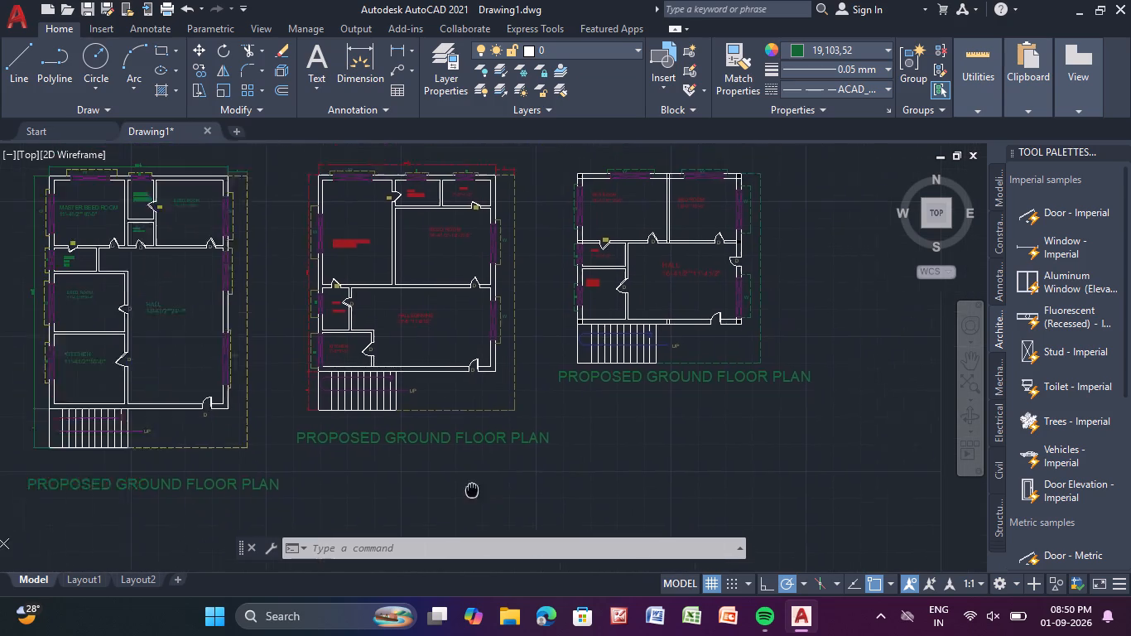
{"action": "middle_click_drag", "start_coordinate": [466, 499], "coordinate": [511, 491]}
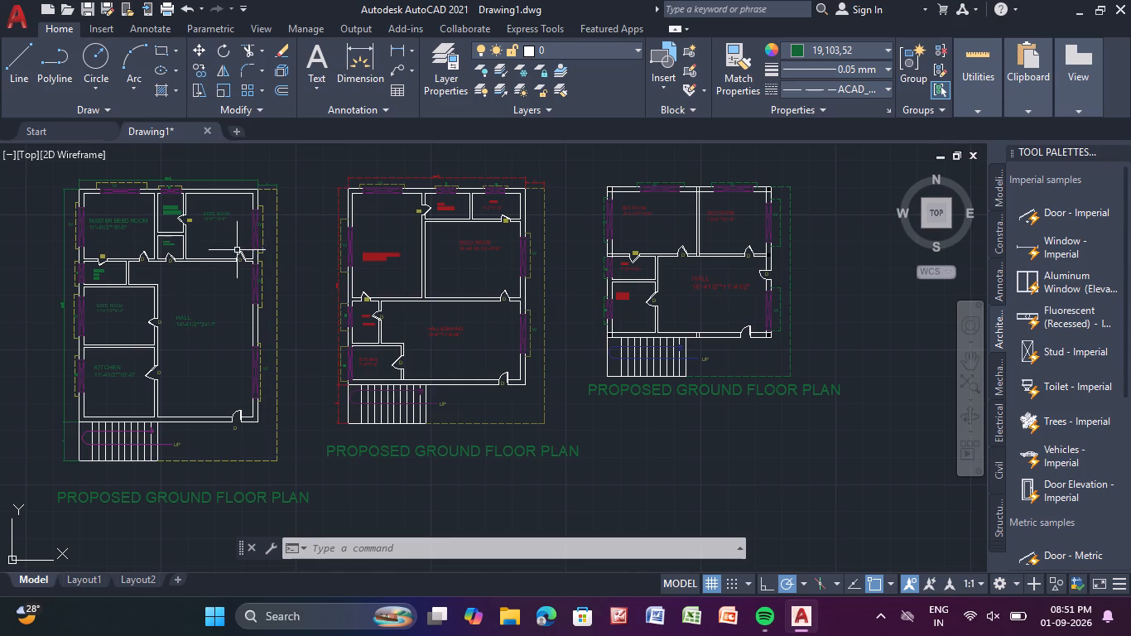
{"action": "scroll", "coordinate": [273, 244], "scroll_direction": "up", "scroll_amount": 4}
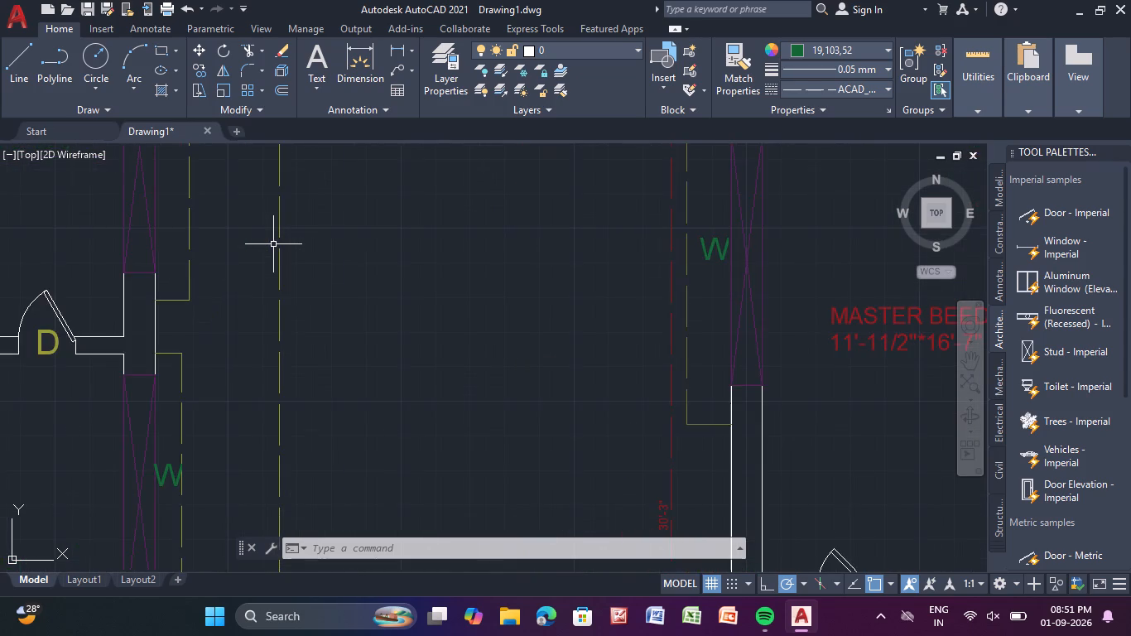
{"action": "scroll", "coordinate": [273, 244], "scroll_direction": "down", "scroll_amount": 5}
{"action": "scroll", "coordinate": [273, 244], "scroll_direction": "up", "scroll_amount": 2}
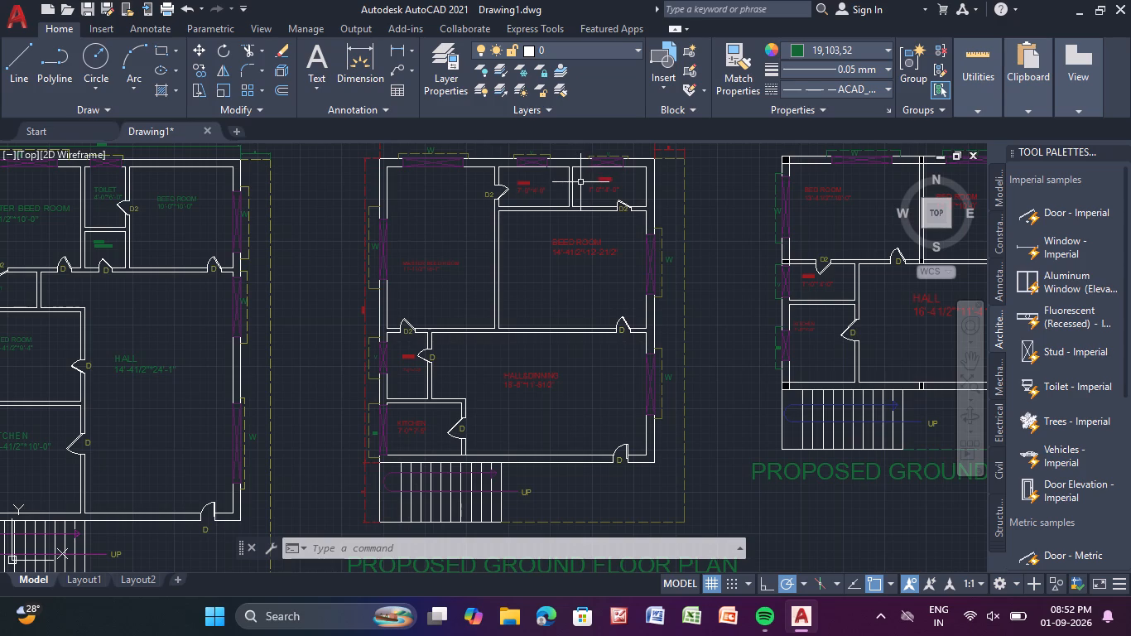
{"action": "scroll", "coordinate": [563, 187], "scroll_direction": "down", "scroll_amount": 3}
{"action": "scroll", "coordinate": [518, 215], "scroll_direction": "up", "scroll_amount": 2}
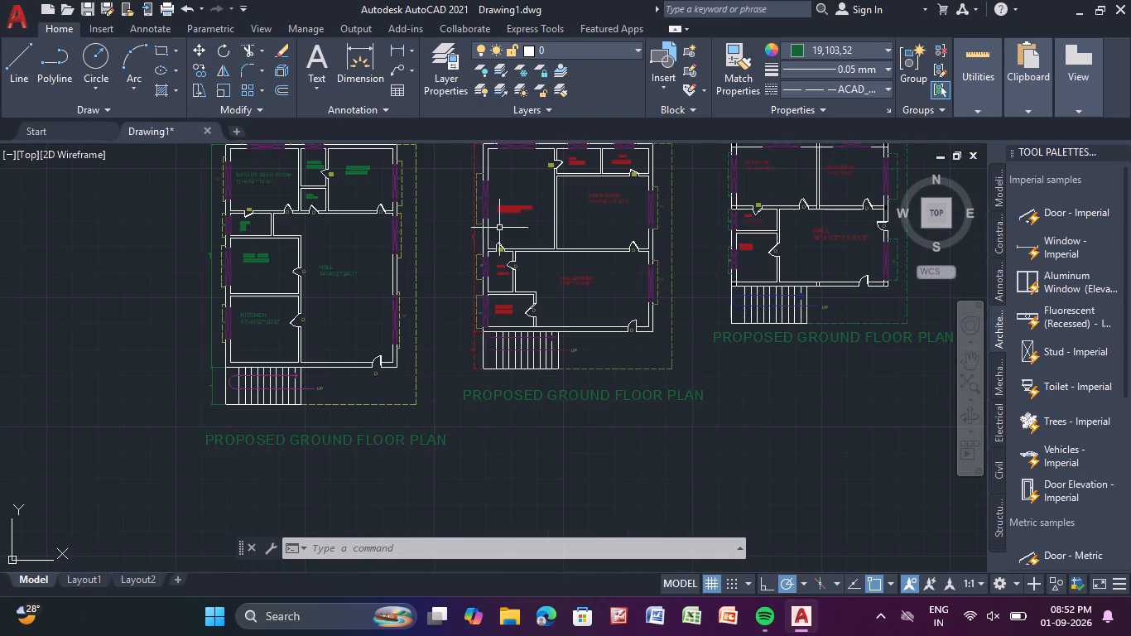
{"action": "middle_click_drag", "start_coordinate": [459, 264], "coordinate": [358, 346]}
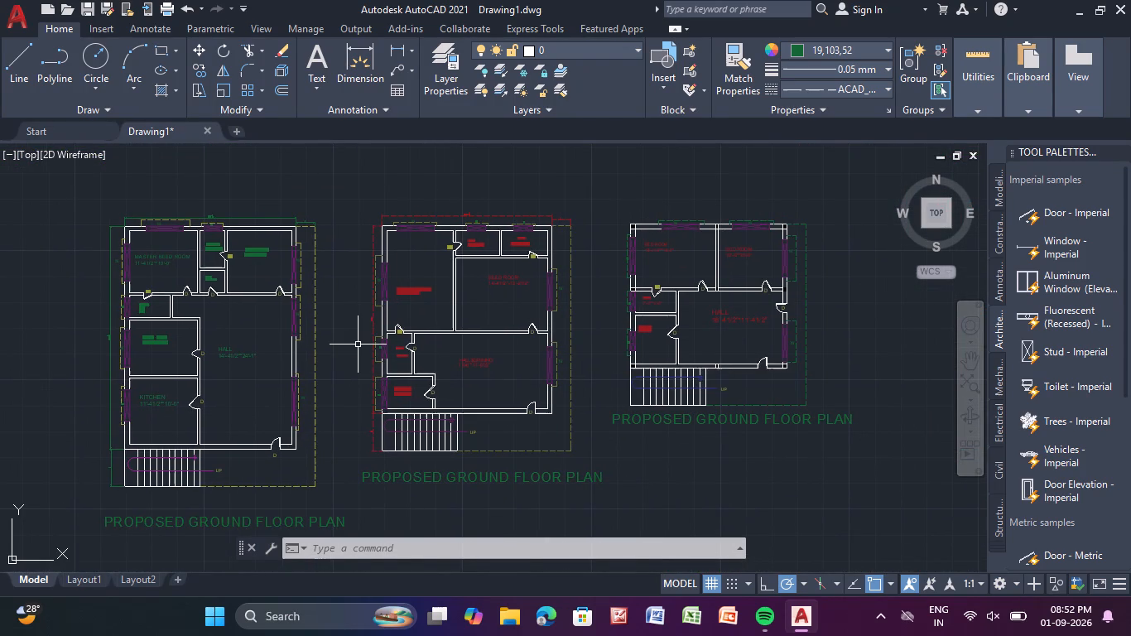
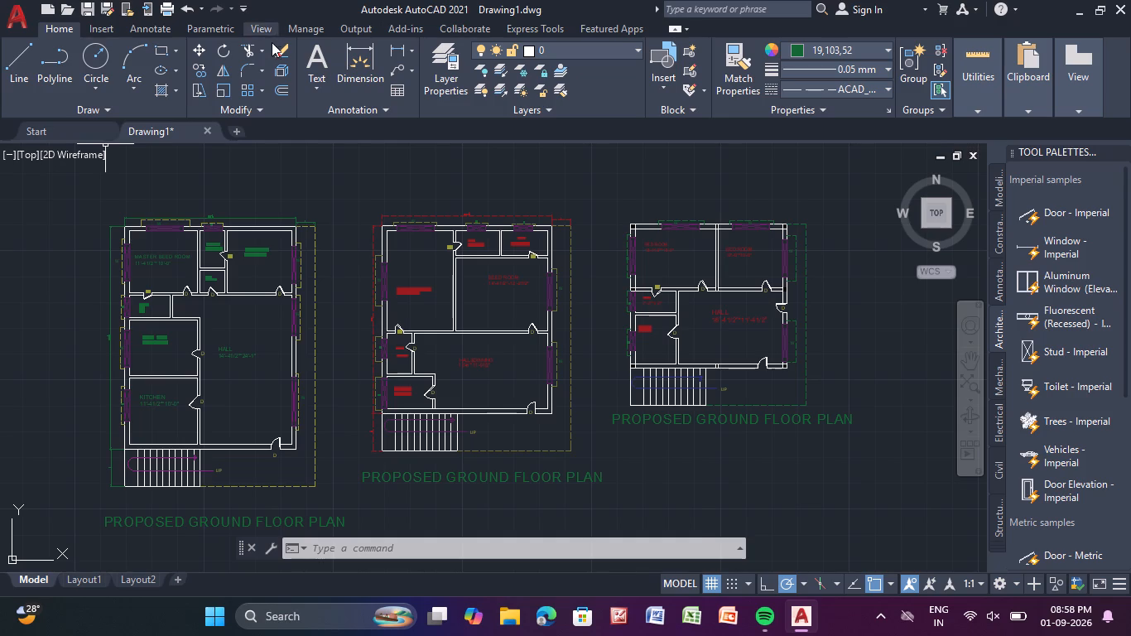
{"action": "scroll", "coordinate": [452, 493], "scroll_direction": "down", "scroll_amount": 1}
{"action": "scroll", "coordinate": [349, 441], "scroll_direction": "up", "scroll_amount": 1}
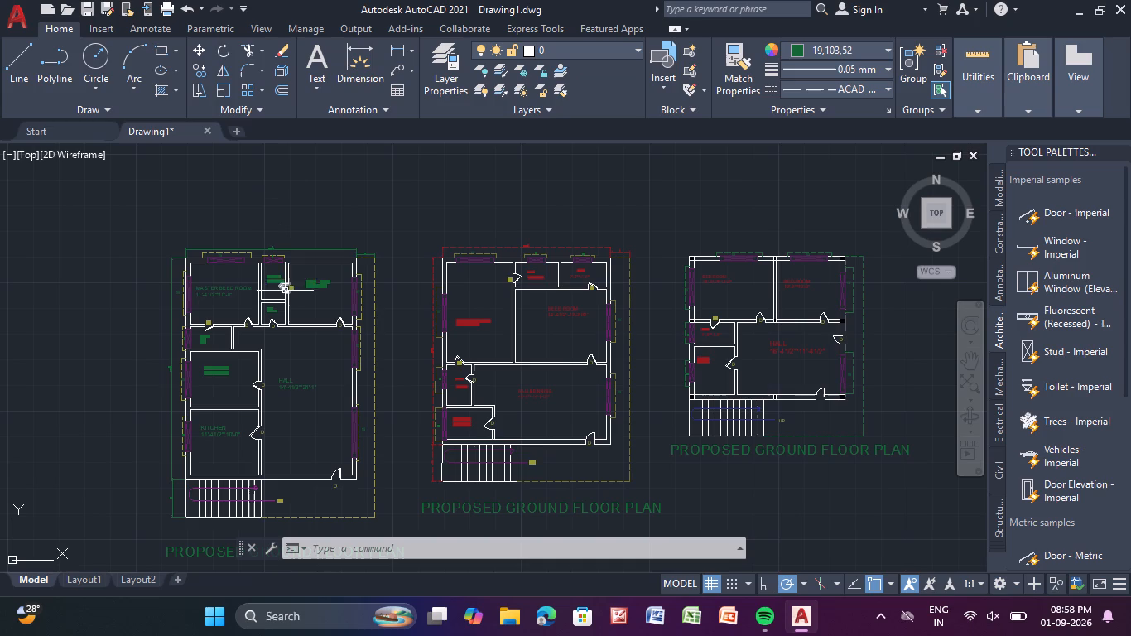
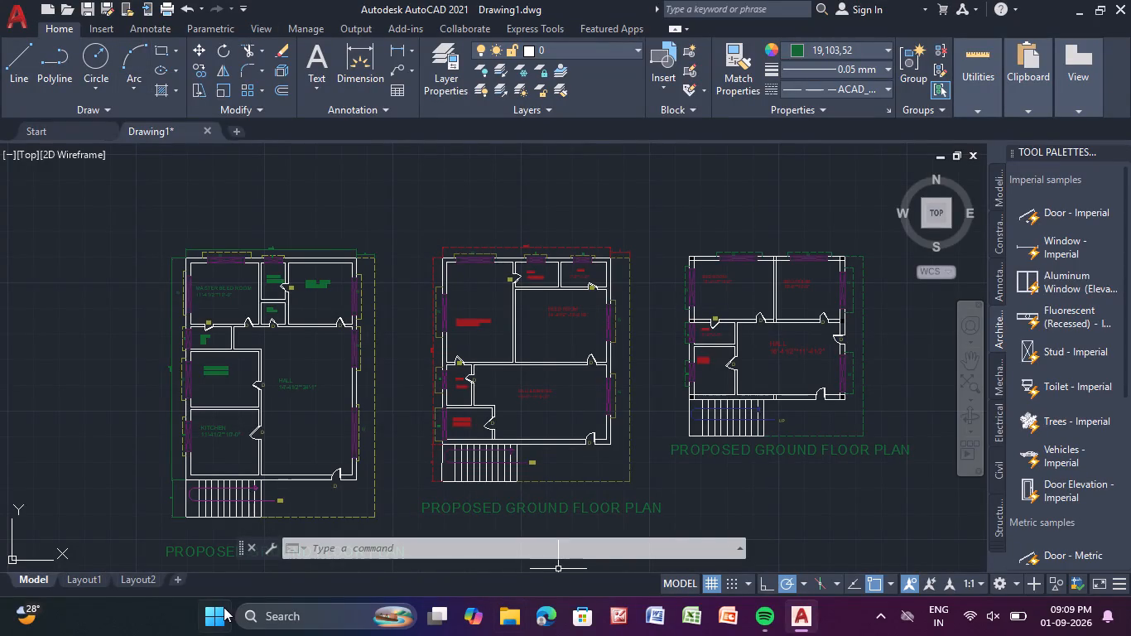
Find the Fuji app through the Windows search and open it.
{"action": "left_click", "coordinate": [287, 615]}
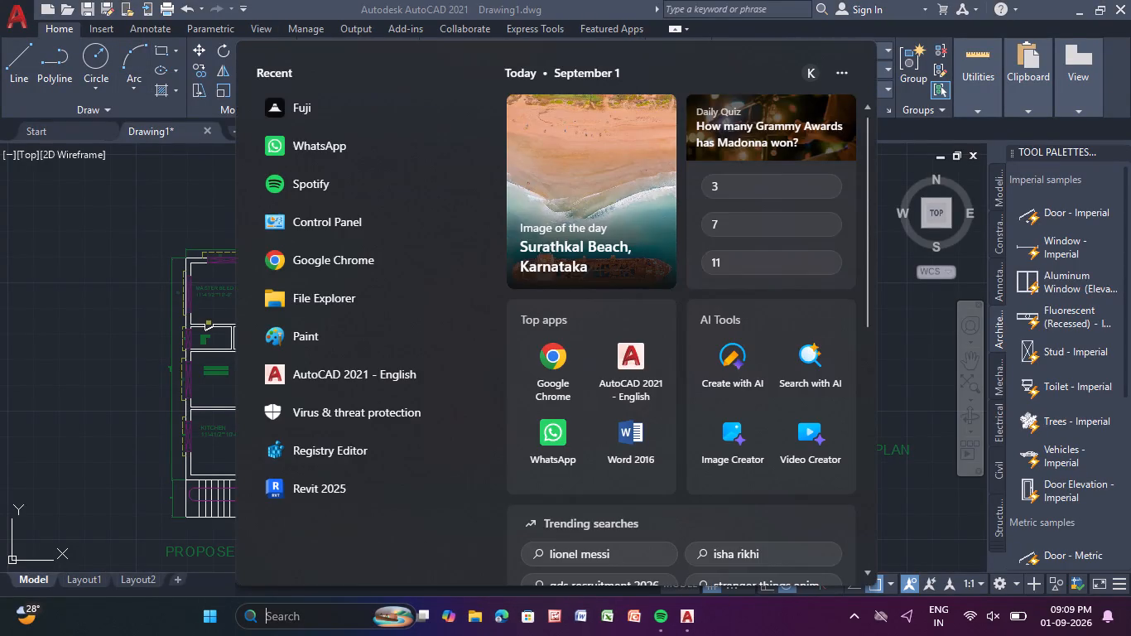
{"action": "key", "text": "f"}
{"action": "left_click", "coordinate": [628, 287]}
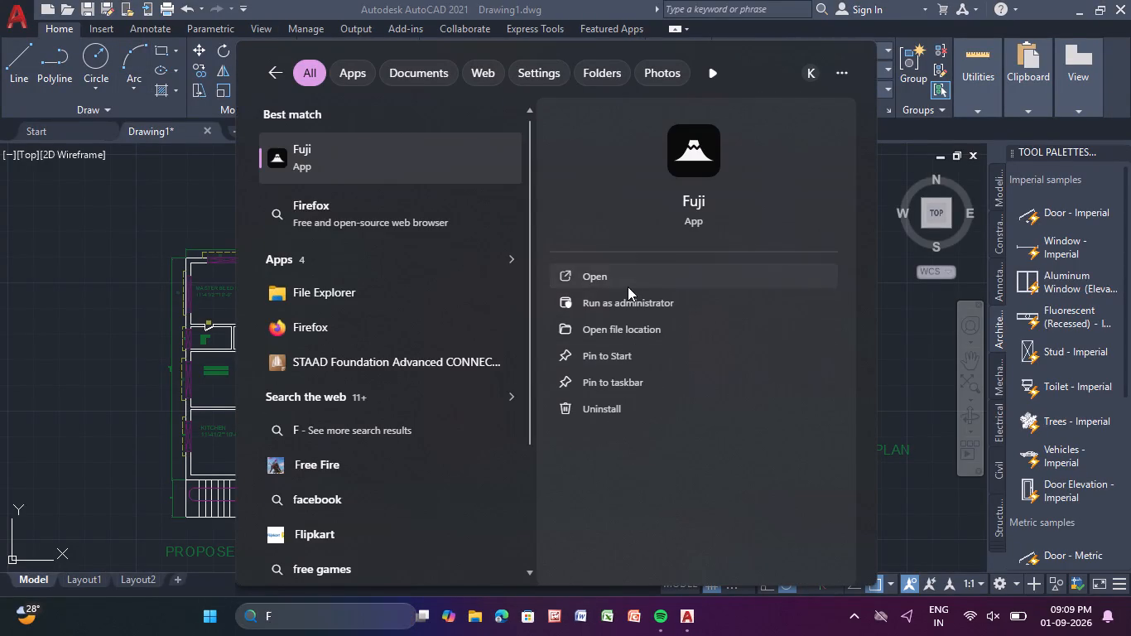